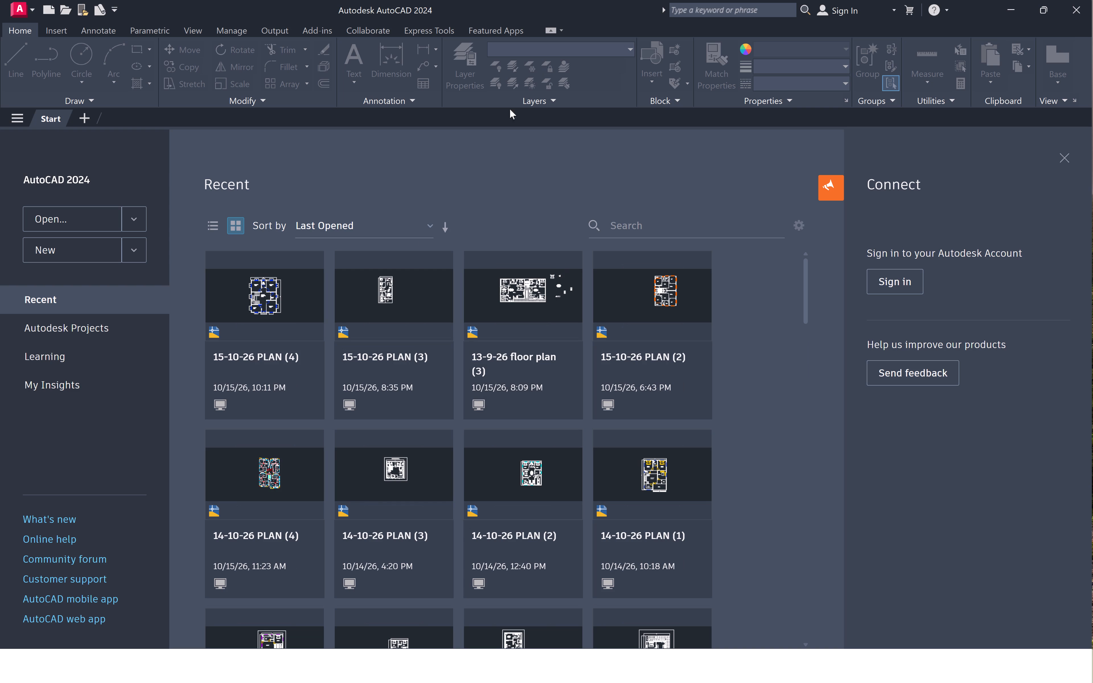
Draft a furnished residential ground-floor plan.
Create a new blank drawing.
left_click_drag(66, 247, 69, 247)
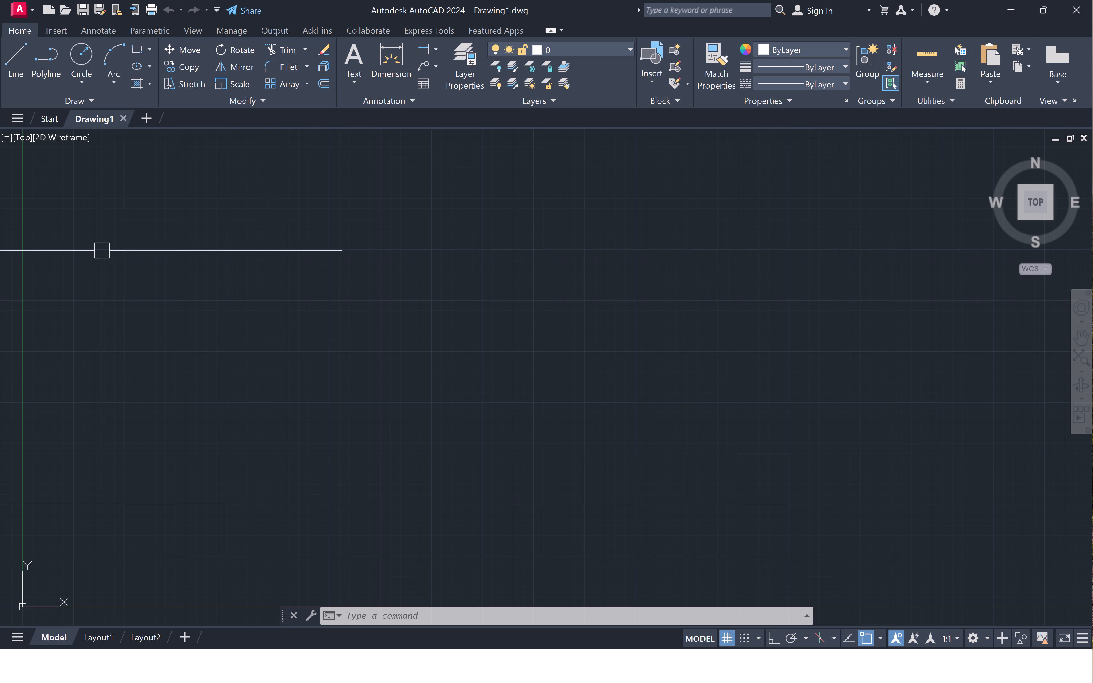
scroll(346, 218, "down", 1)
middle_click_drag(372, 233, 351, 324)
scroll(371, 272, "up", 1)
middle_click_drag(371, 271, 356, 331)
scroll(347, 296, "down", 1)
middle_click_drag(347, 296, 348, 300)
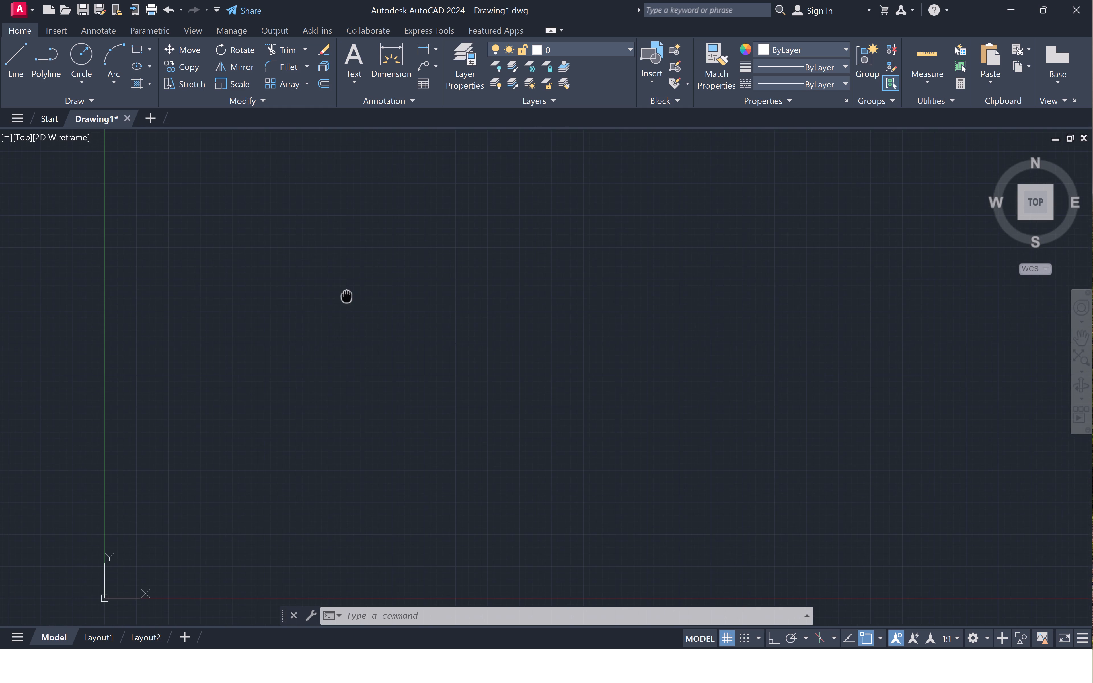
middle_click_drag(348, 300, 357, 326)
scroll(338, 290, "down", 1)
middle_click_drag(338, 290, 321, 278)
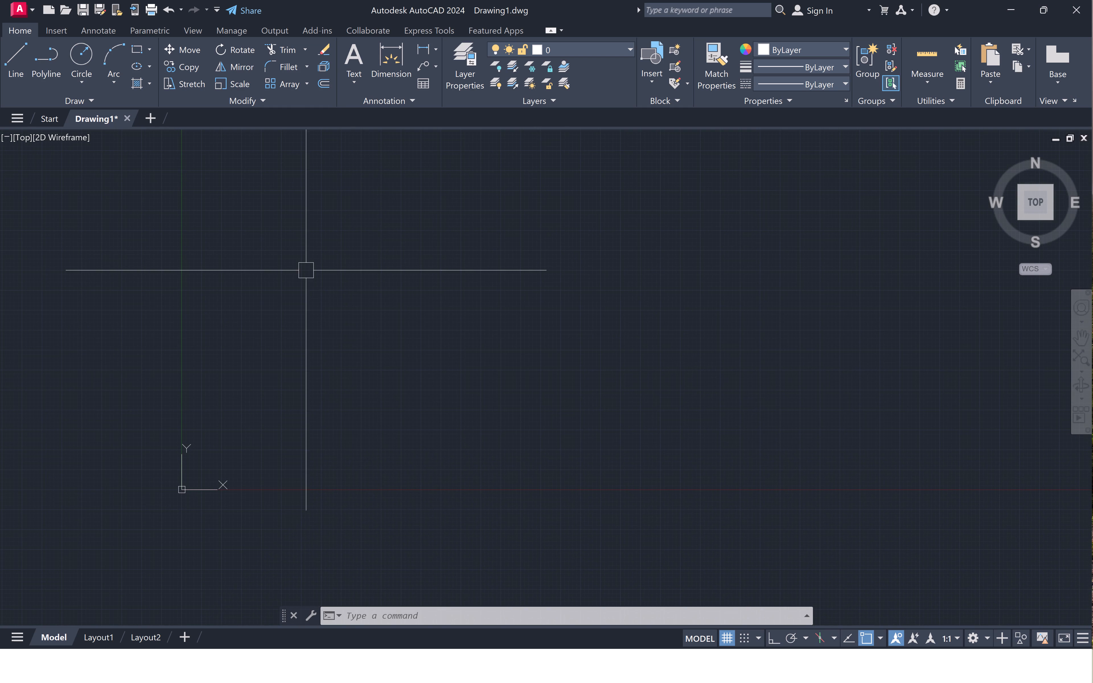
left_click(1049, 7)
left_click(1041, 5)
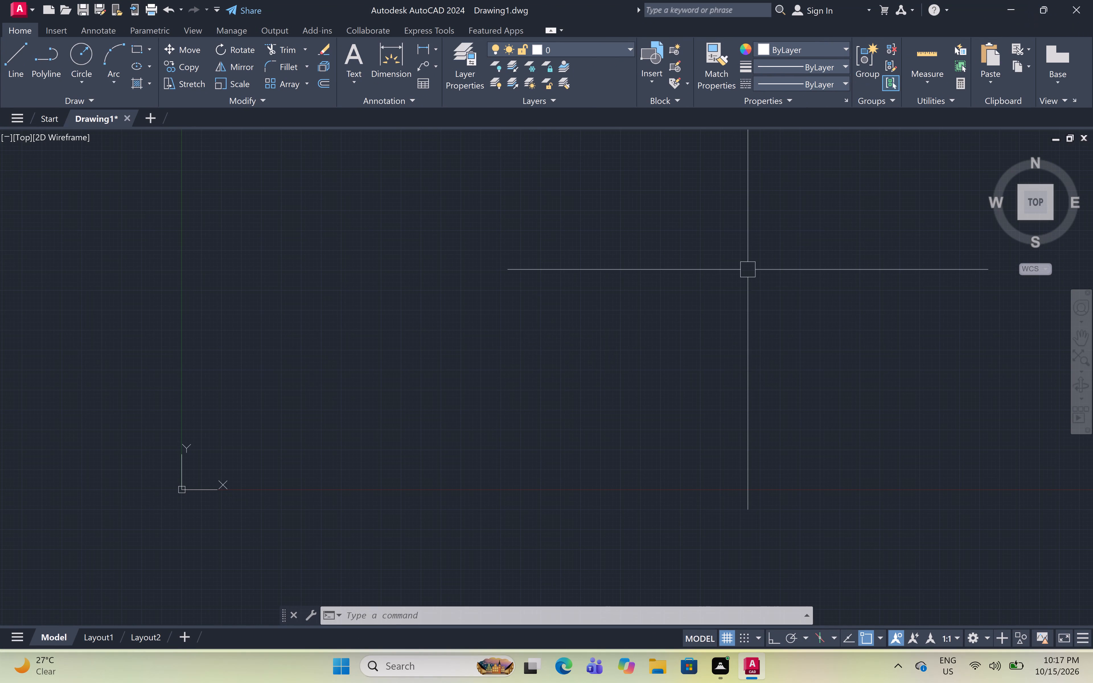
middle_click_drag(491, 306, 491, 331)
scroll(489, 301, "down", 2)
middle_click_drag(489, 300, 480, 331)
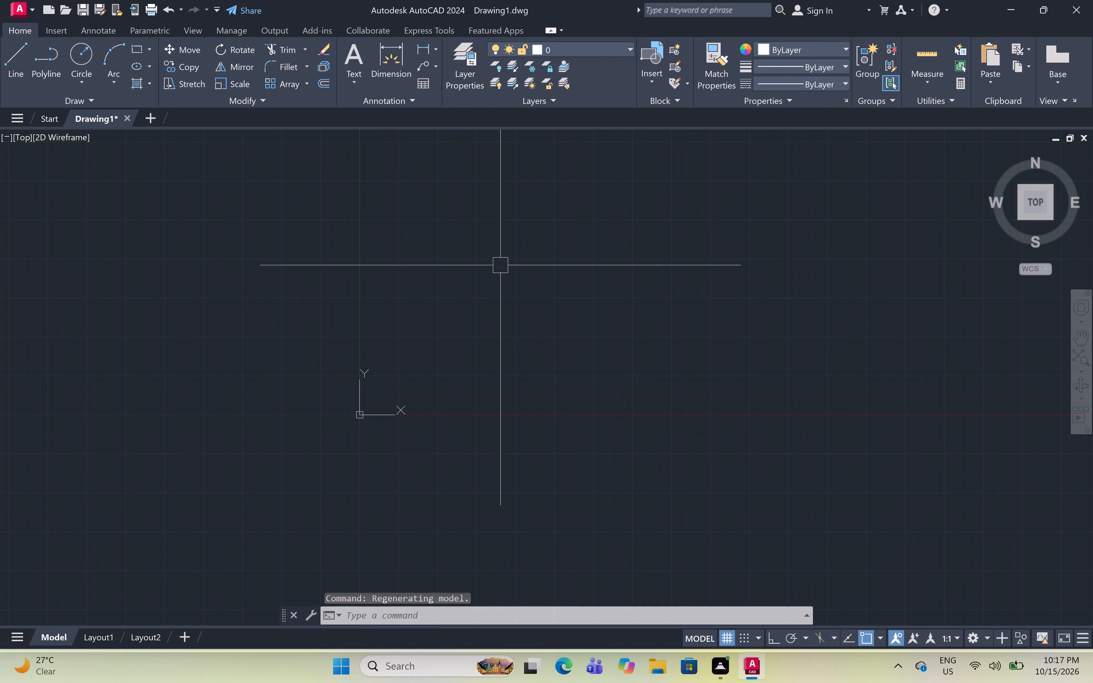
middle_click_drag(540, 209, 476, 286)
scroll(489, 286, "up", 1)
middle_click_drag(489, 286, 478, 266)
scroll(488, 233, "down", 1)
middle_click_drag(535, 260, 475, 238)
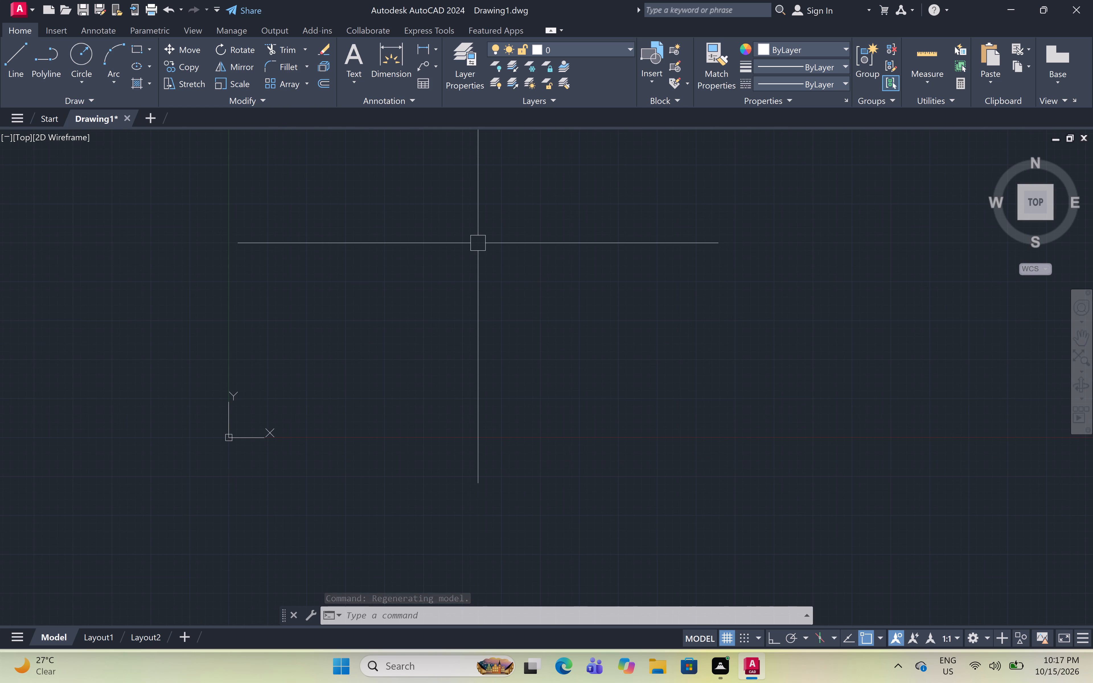
Set the drawing's length units to Engineering with a precision of 0'-0.0".
type("xl")
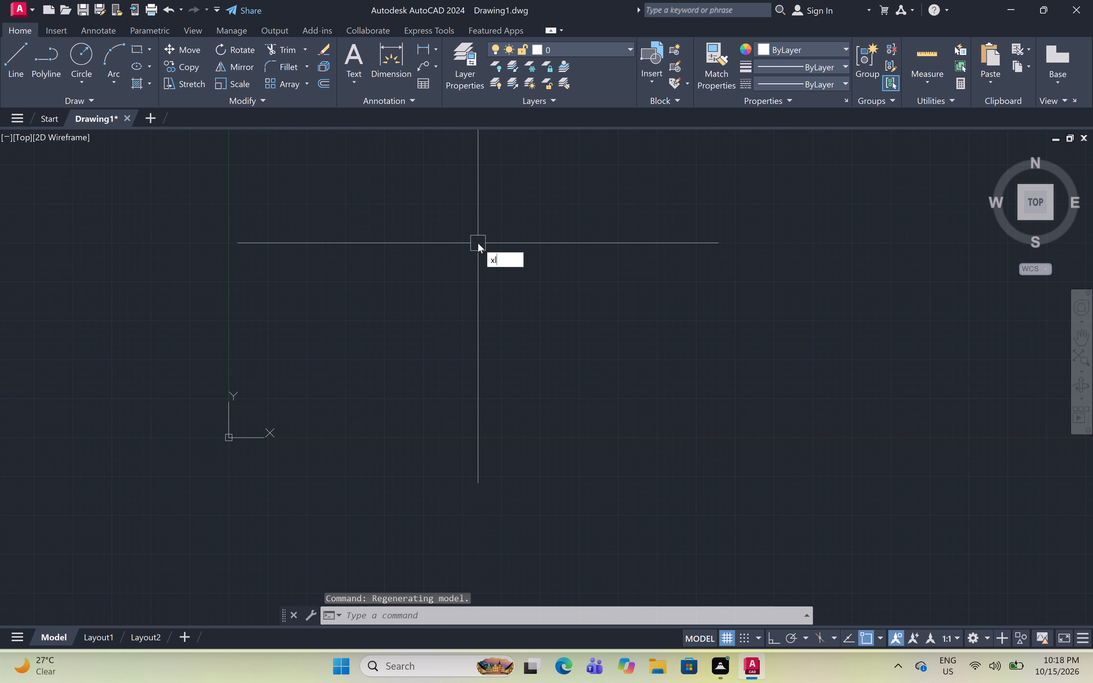
key("Escape")
type("un")
key("space")
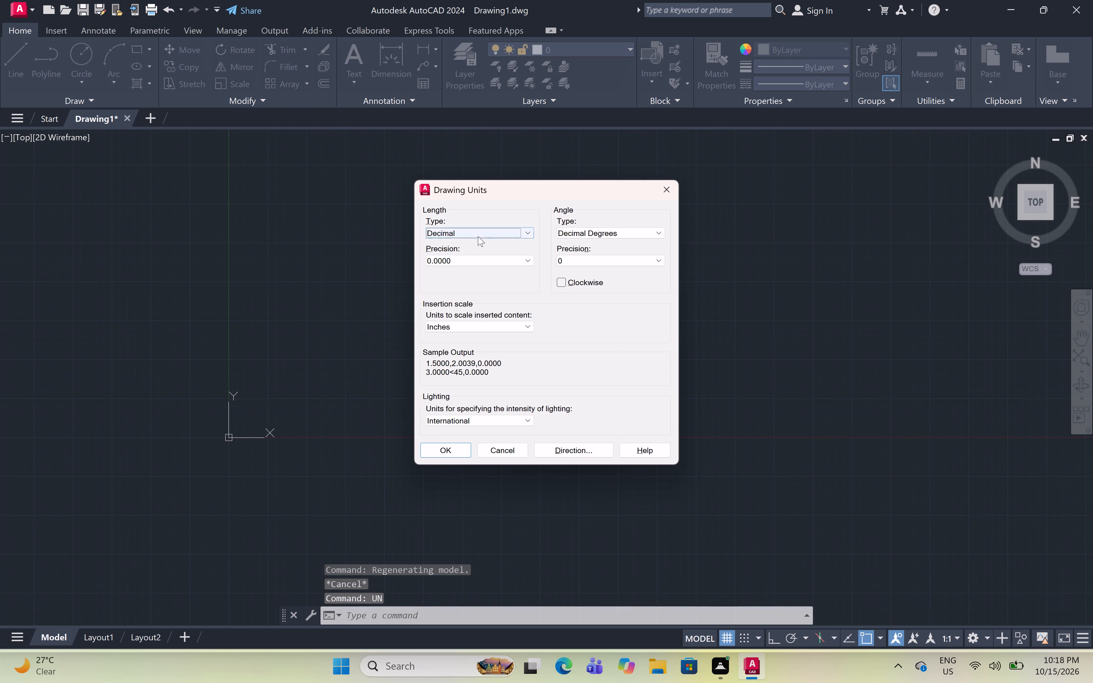
left_click(478, 236)
left_click(484, 259)
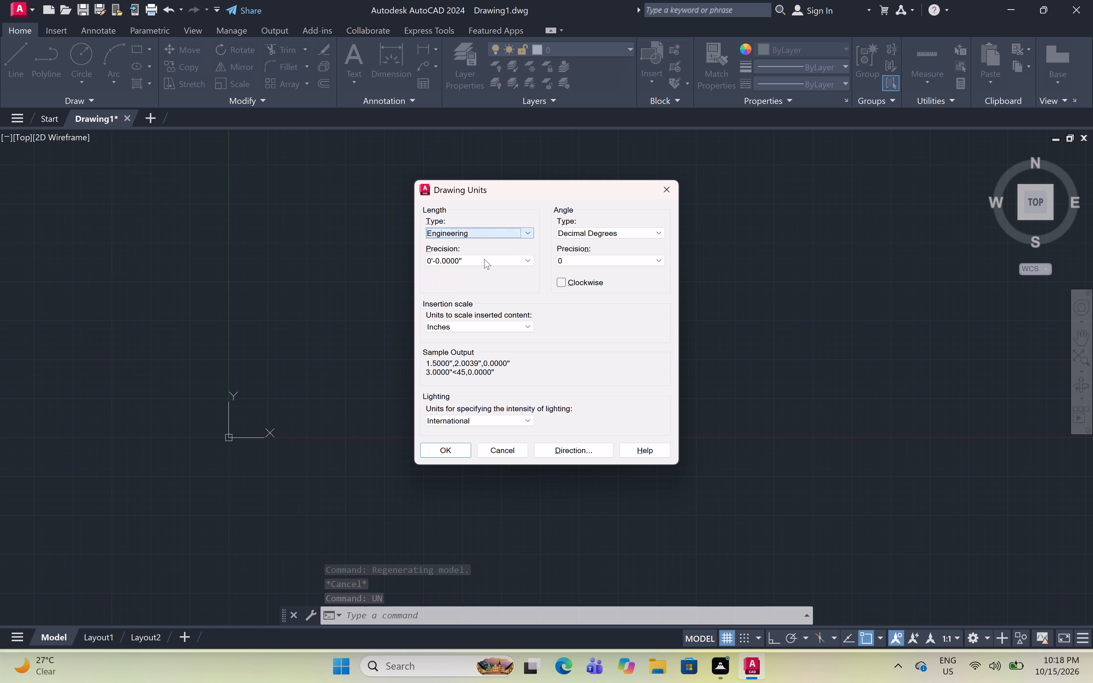
left_click(484, 258)
left_click(487, 279)
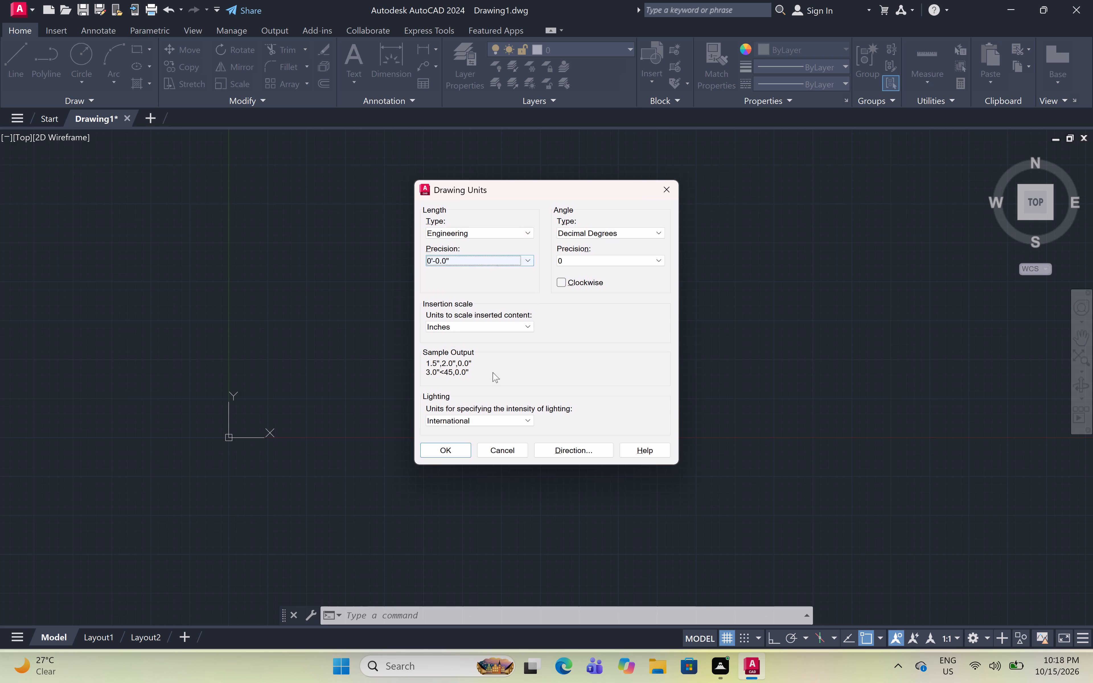
left_click(440, 450)
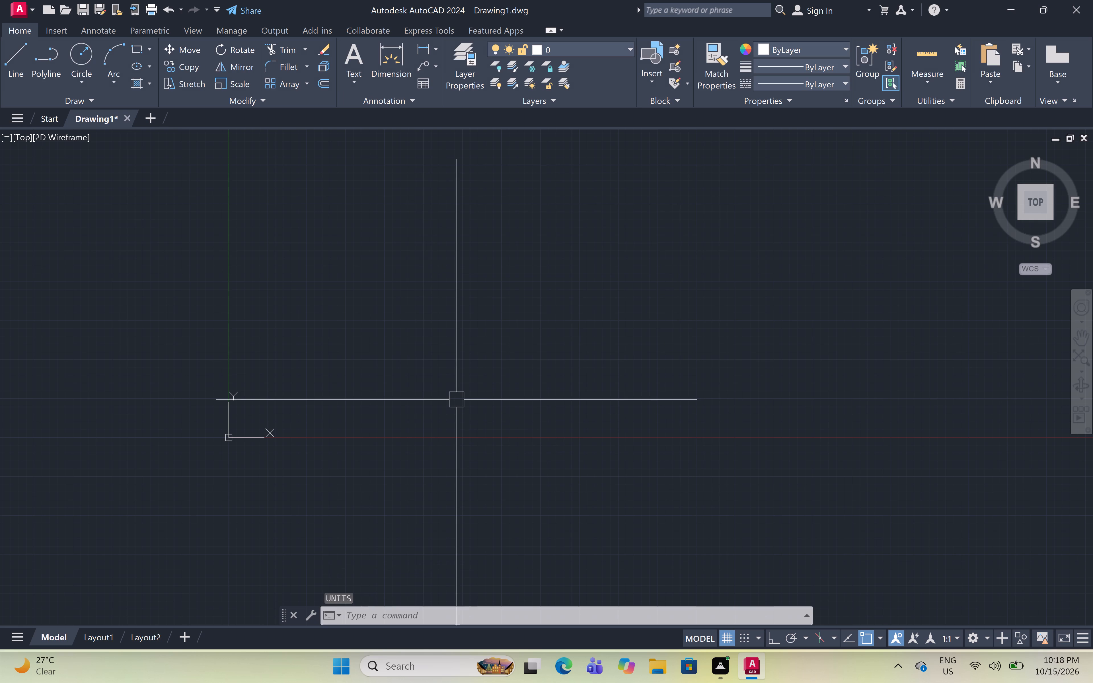
Draw one horizontal and one vertical construction line that cross above and to the right of the origin.
type("xl")
key("space")
type("h")
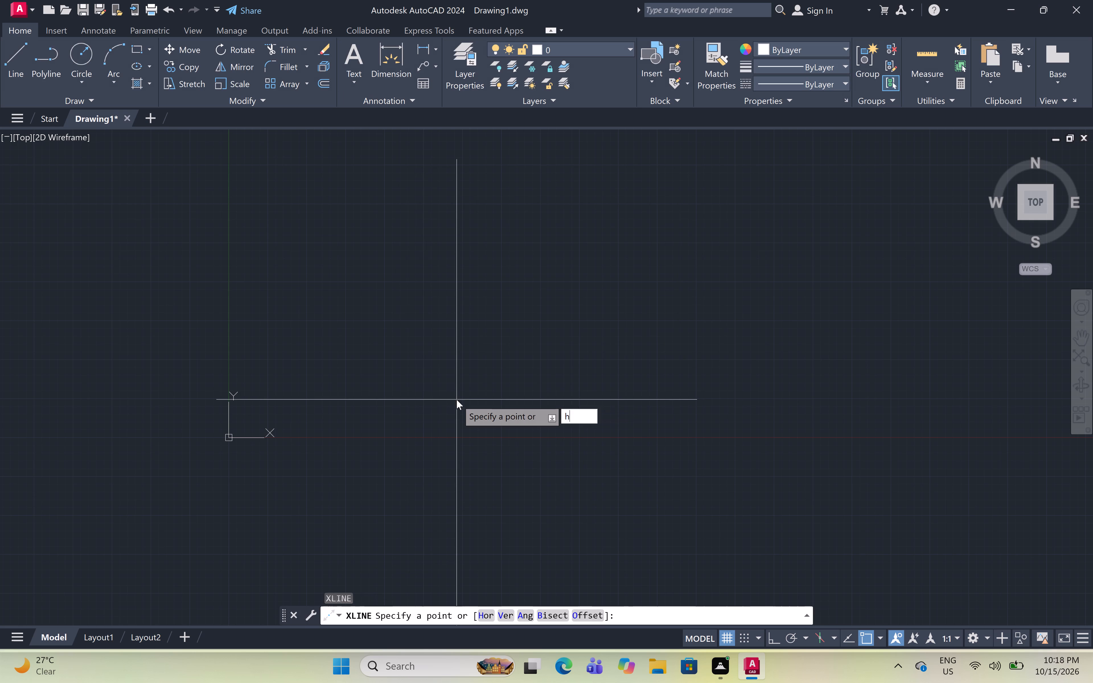
key("space")
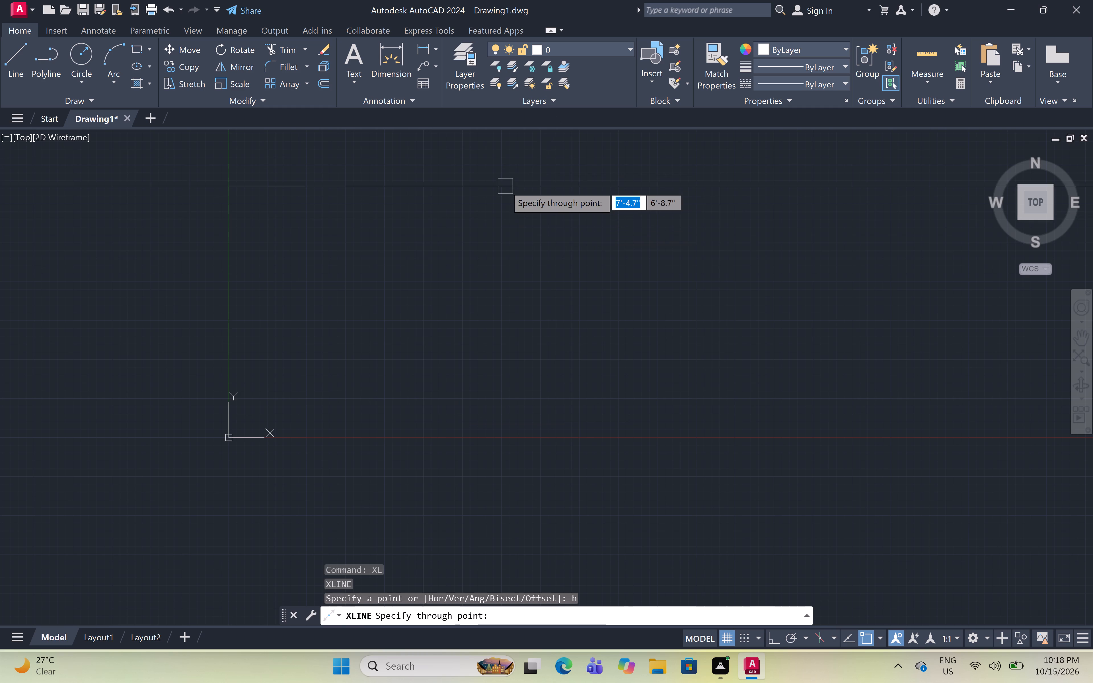
left_click(505, 183)
key("space")
key("space")
type("v")
key("space")
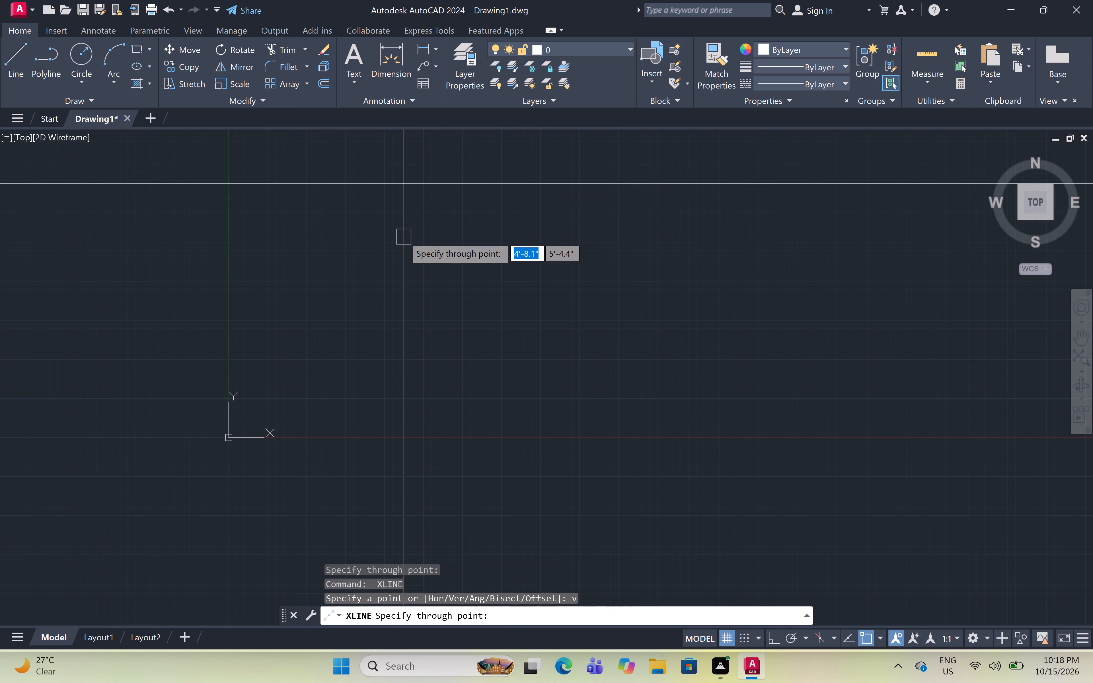
left_click(328, 289)
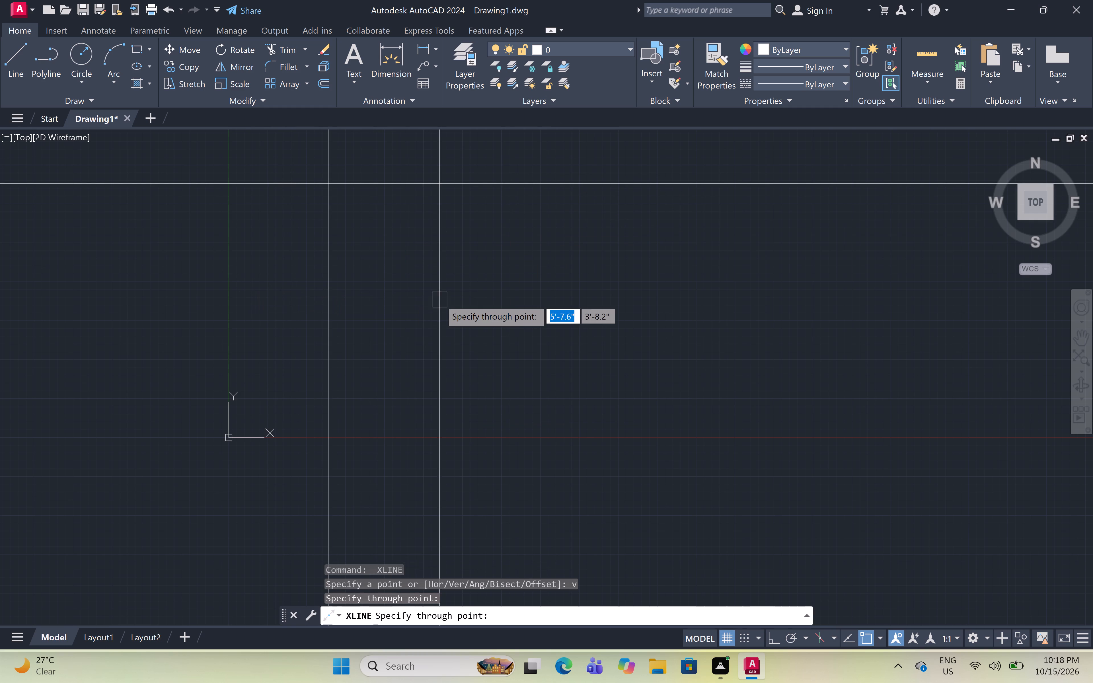
key("Escape")
Trim the construction lines' ends above and to the left of their intersection to form an upper-left corner.
scroll(396, 246, "up", 1)
middle_click_drag(396, 245, 447, 346)
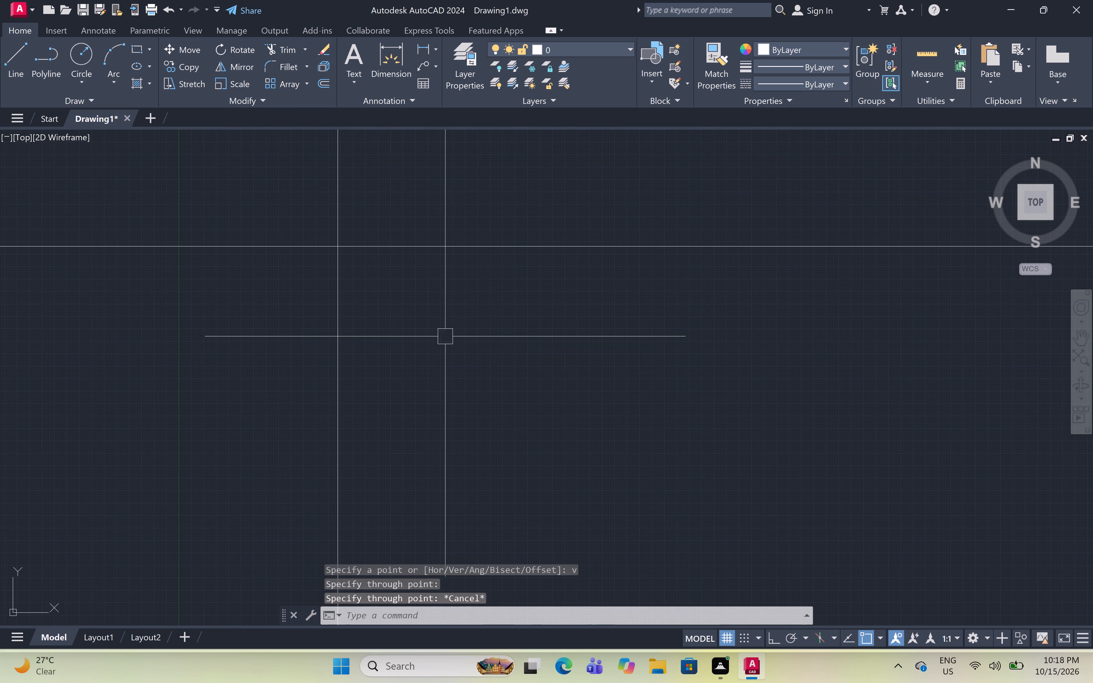
key("t")
type("r")
key("space")
left_click(406, 195)
left_click(220, 329)
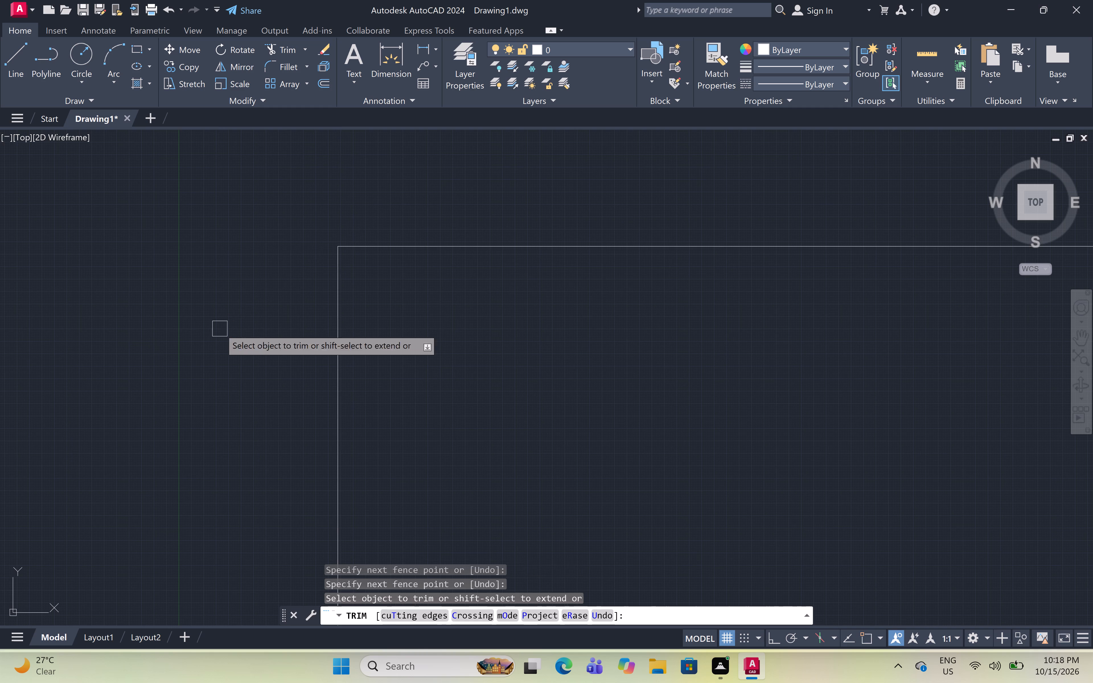
scroll(294, 215, "down", 1)
scroll(342, 264, "up", 1)
key("Escape")
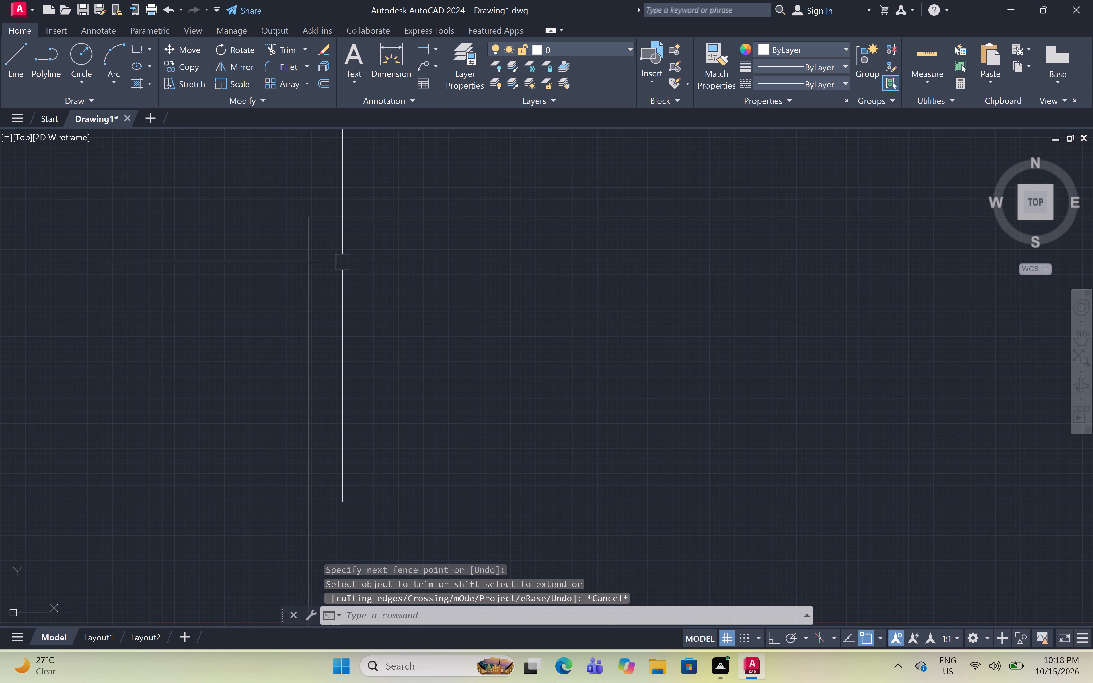
Offset the vertical and the horizontal corner line 9" towards the inside to make double wall lines.
scroll(365, 207, "up", 2)
middle_click_drag(365, 207, 352, 188)
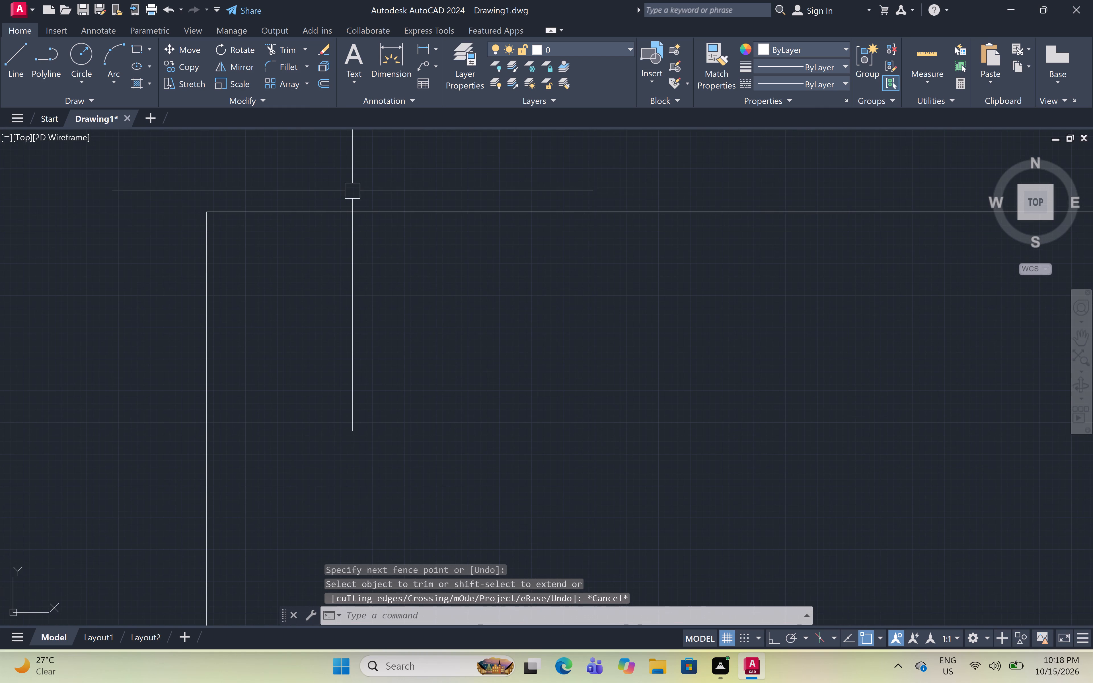
type("off")
key("space")
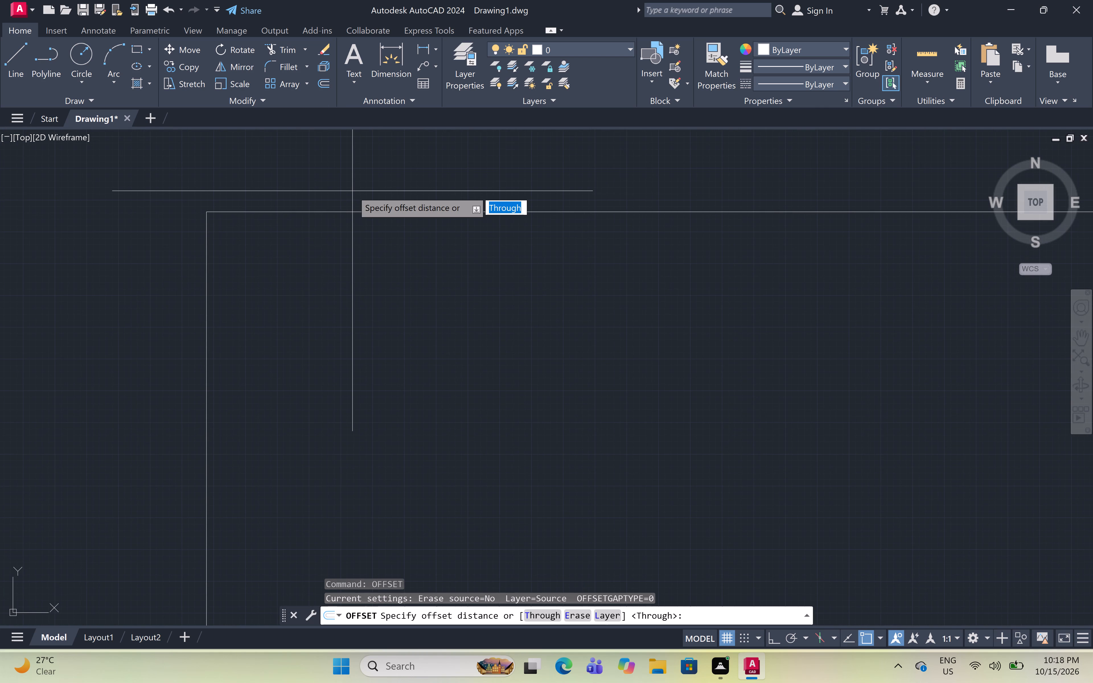
key("9")
key("shift+quotedbl")
key("space")
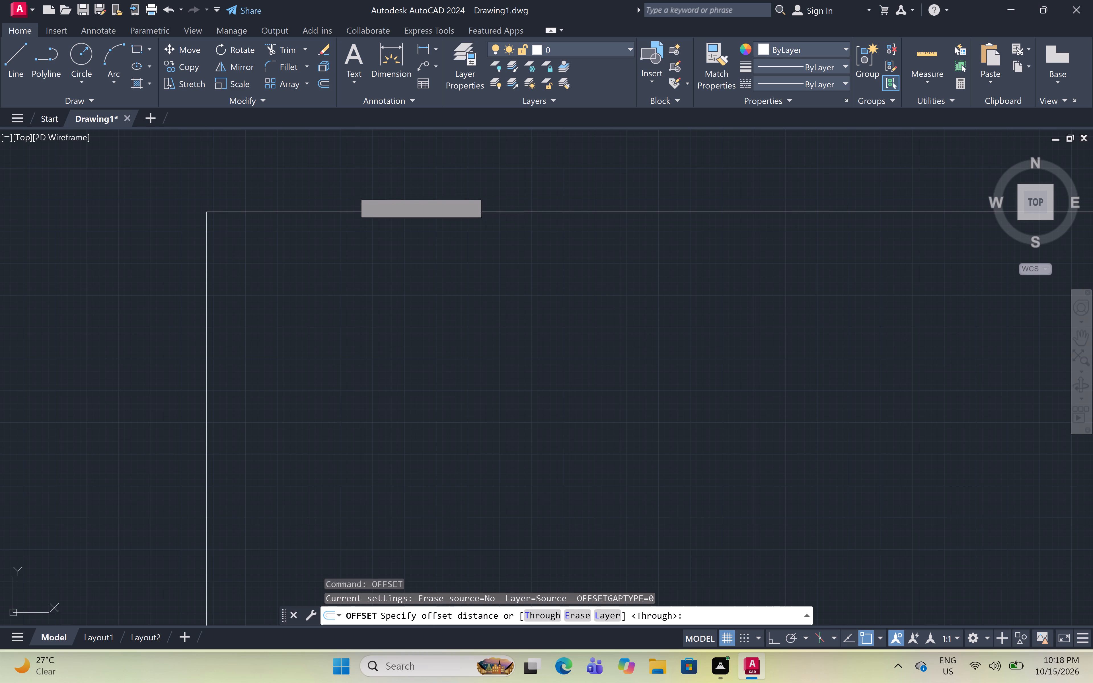
left_click(207, 277)
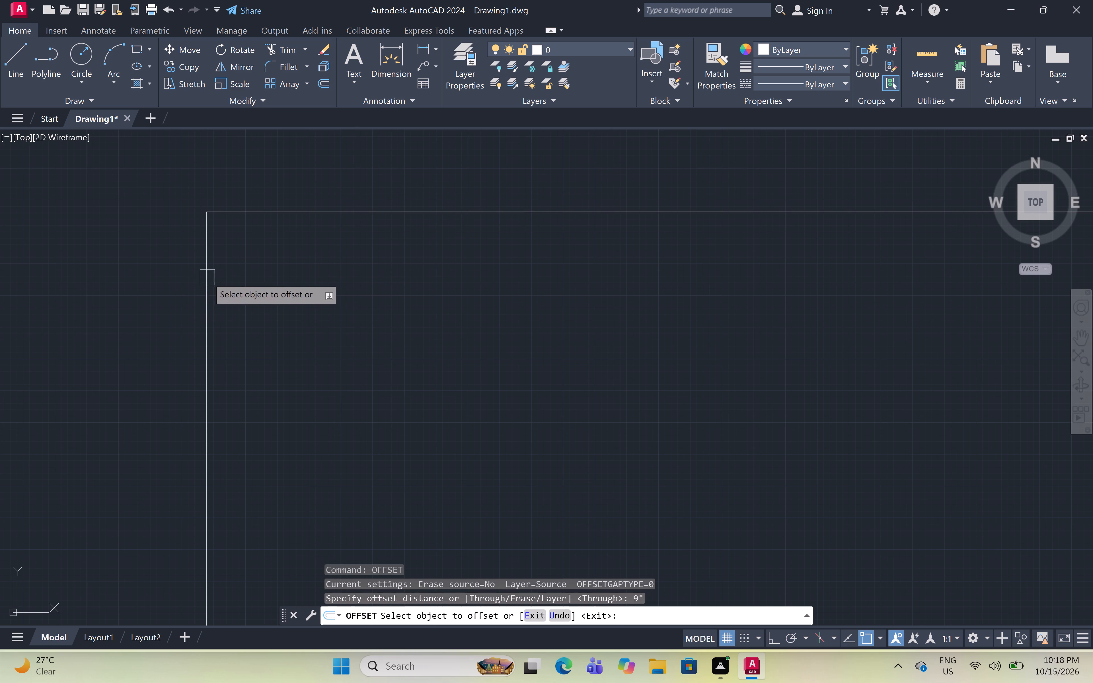
left_click(307, 252)
left_click(370, 211)
left_click(375, 343)
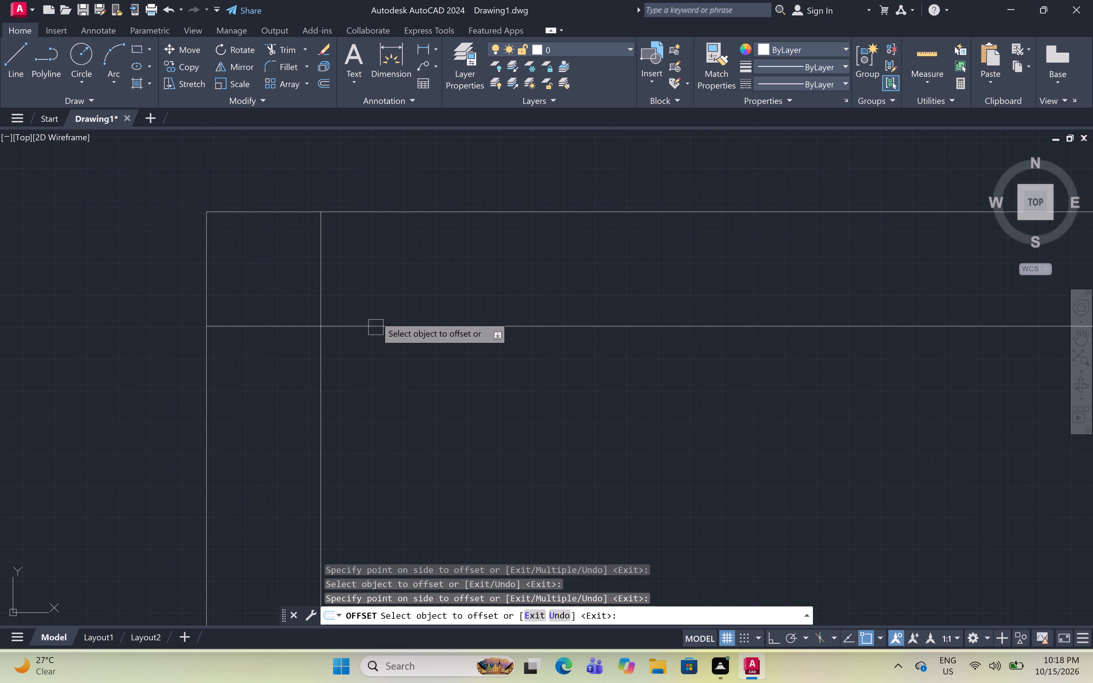
scroll(381, 239, "down", 5)
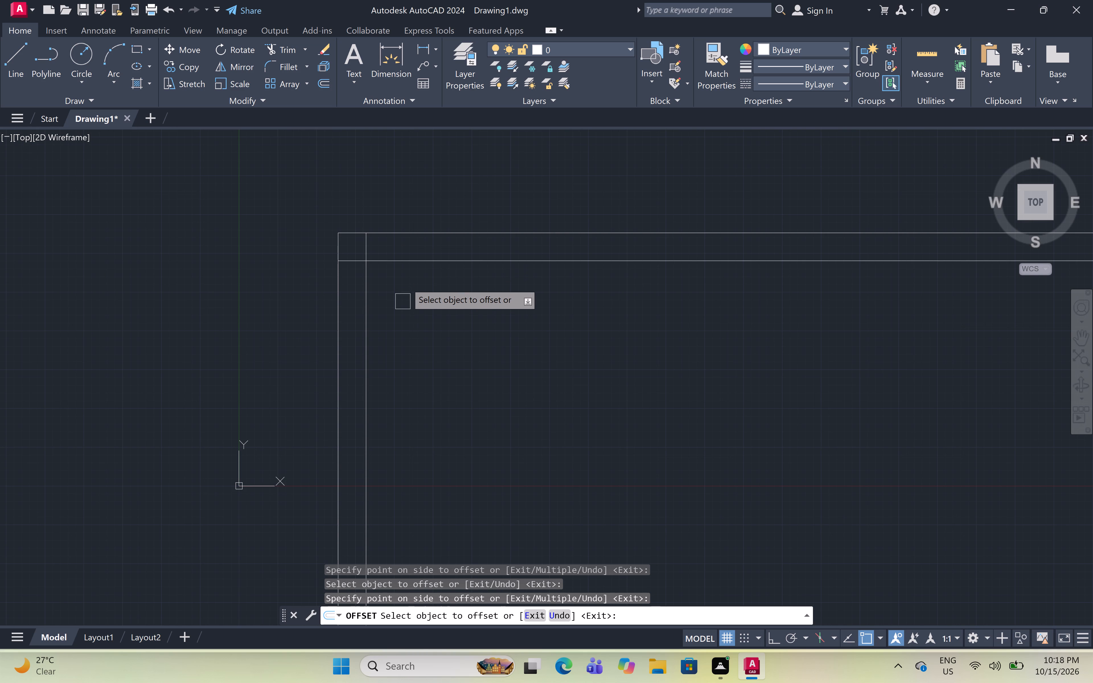
scroll(378, 254, "down", 1)
scroll(336, 322, "down", 3)
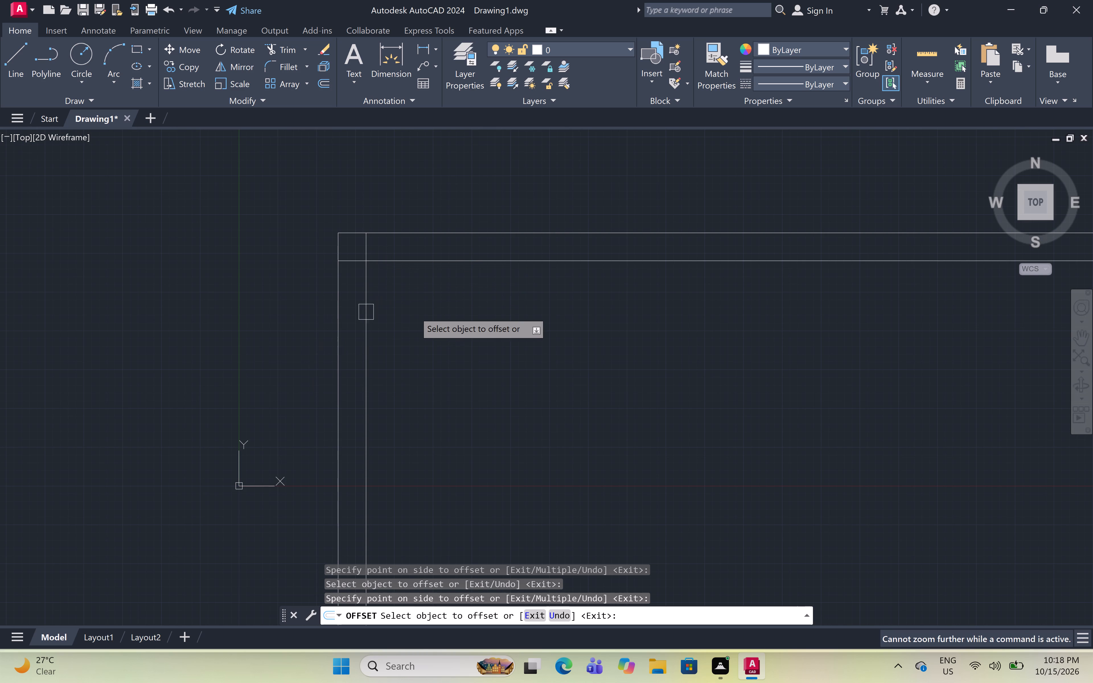
key("Escape")
Move all four wall lines together up and to the right, away from the origin.
scroll(417, 308, "down", 3)
middle_click_drag(417, 308, 321, 449)
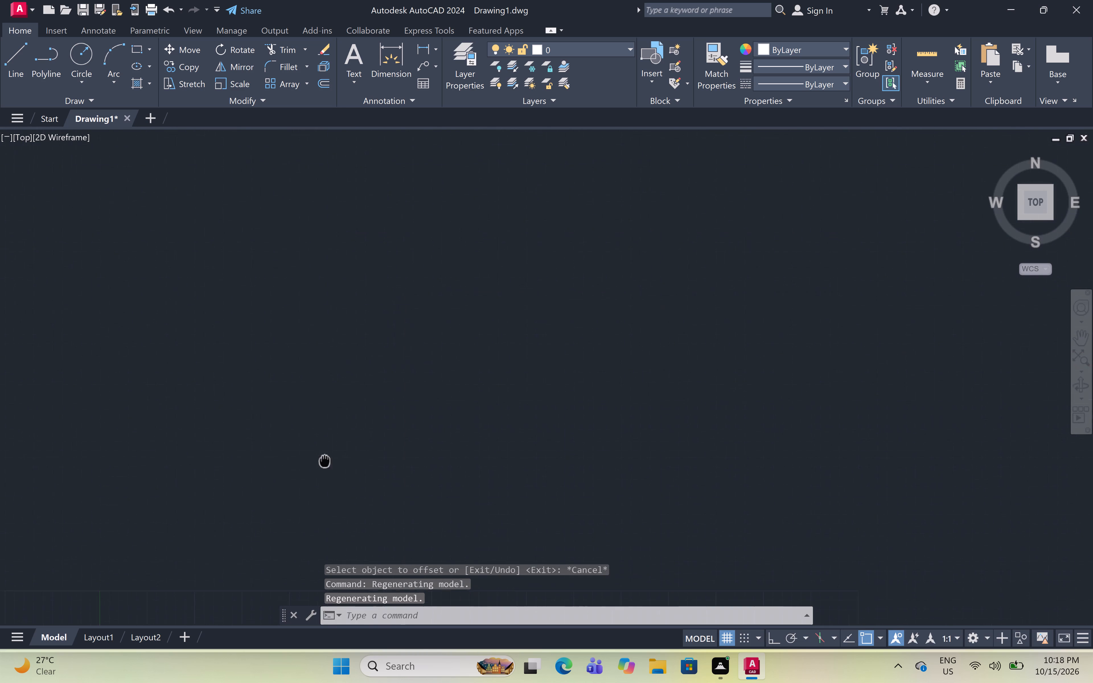
scroll(390, 318, "down", 2)
left_click_drag(443, 303, 446, 308)
left_click(258, 440)
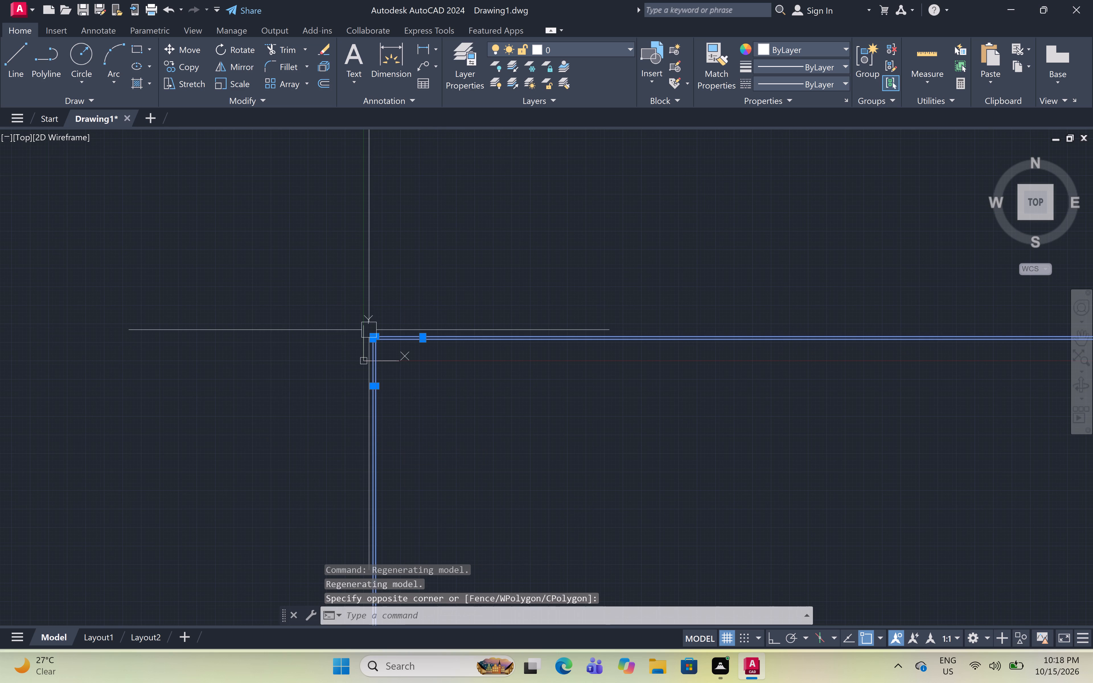
type("m")
key("space")
left_click(376, 340)
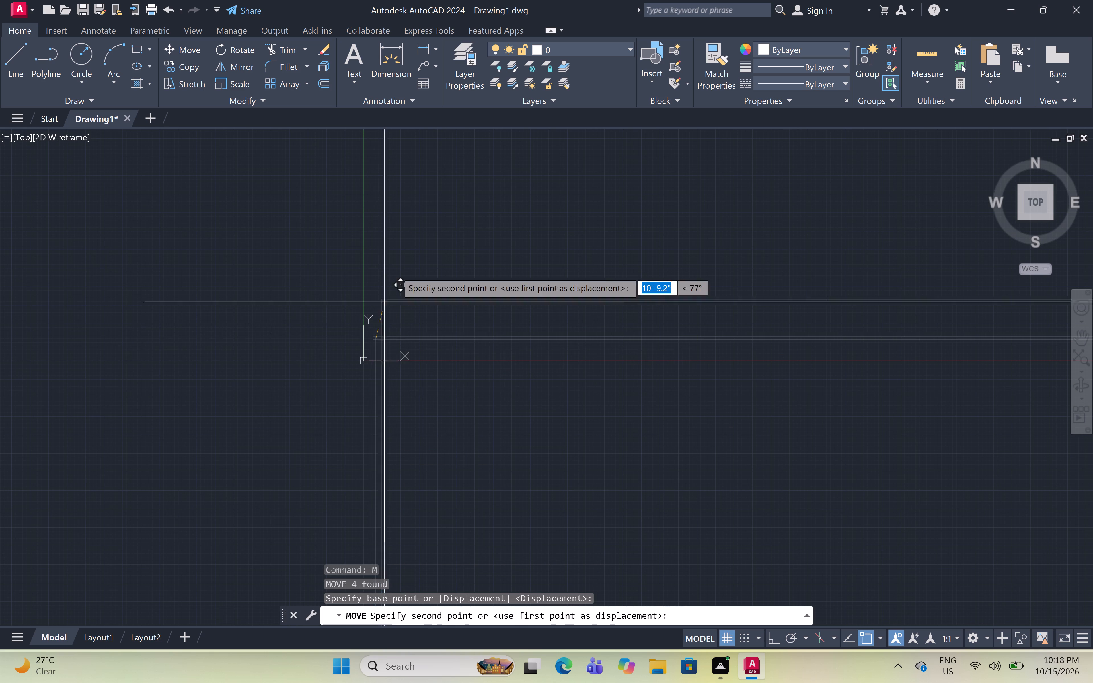
left_click(431, 169)
Move the four wall lines farther up and to the right of the origin.
middle_click_drag(453, 182, 295, 341)
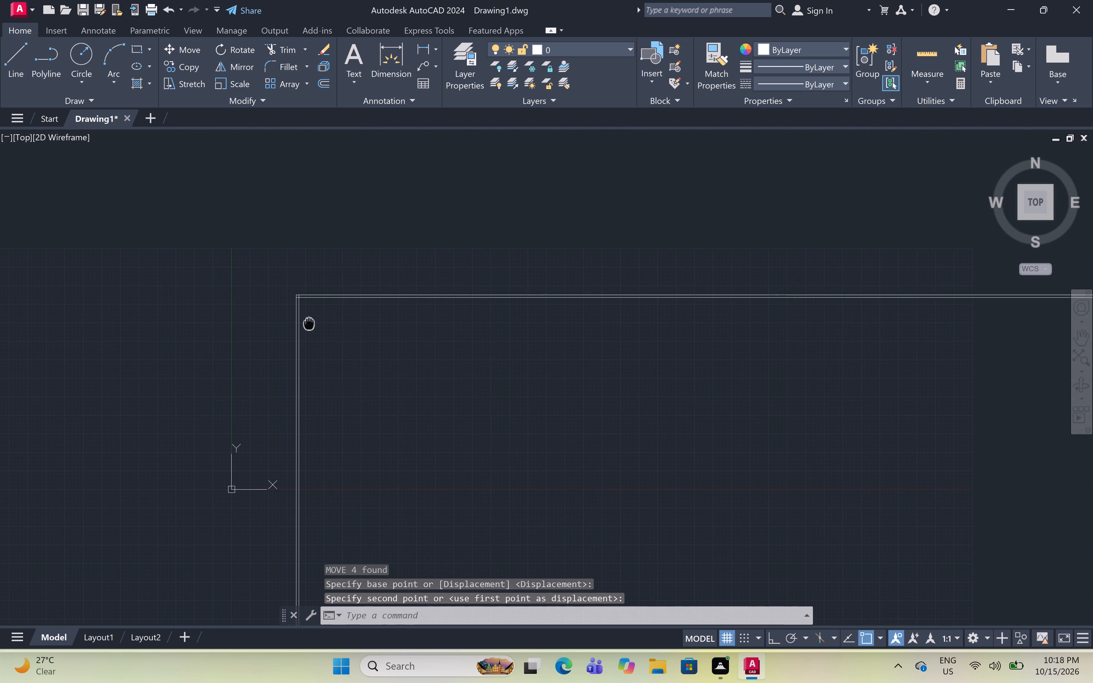
middle_click_drag(295, 341, 290, 348)
left_click_drag(429, 253, 426, 258)
left_click(255, 368)
type("m")
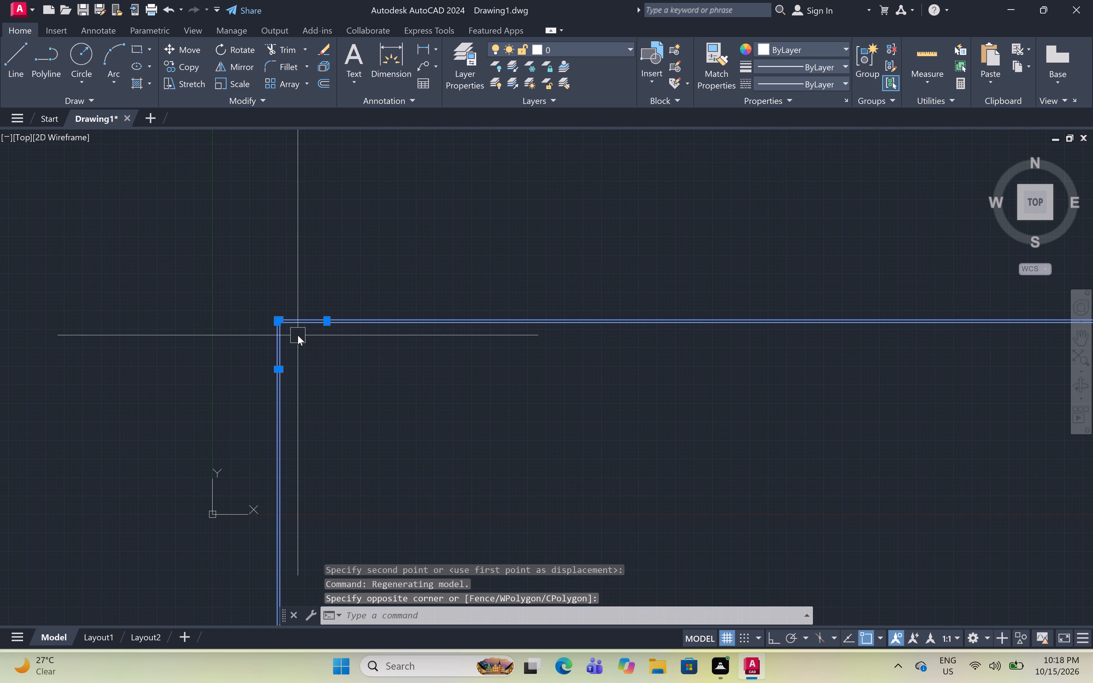
key("space")
left_click(281, 317)
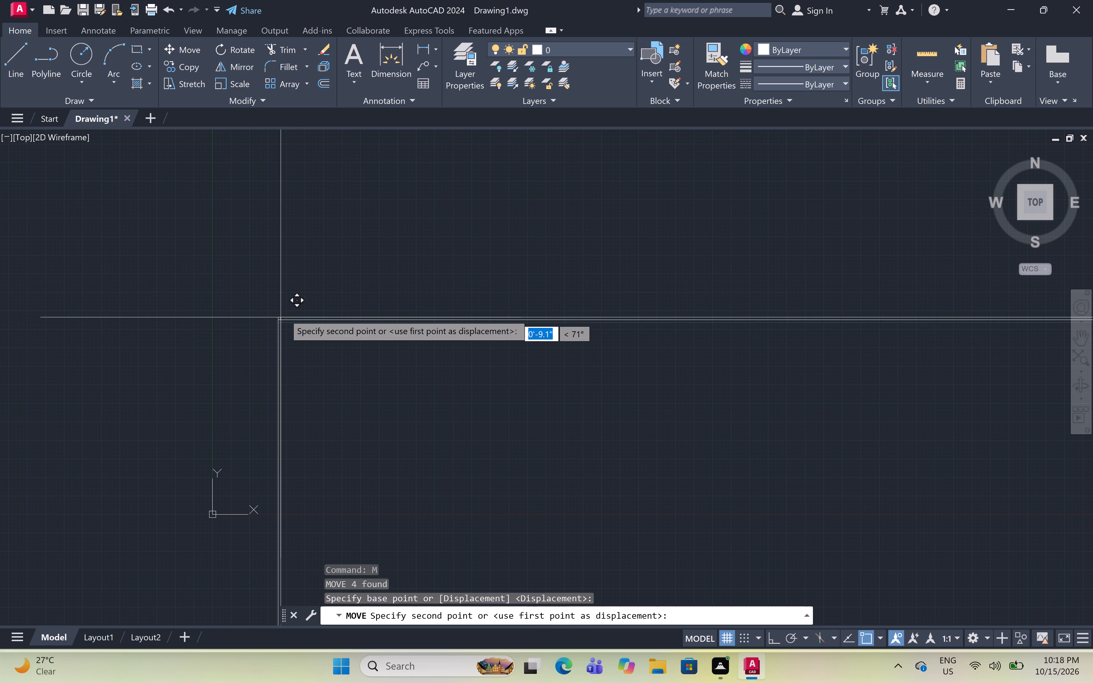
left_click(340, 203)
Offset the inner line of the top wall 5' downward.
scroll(359, 206, "up", 6)
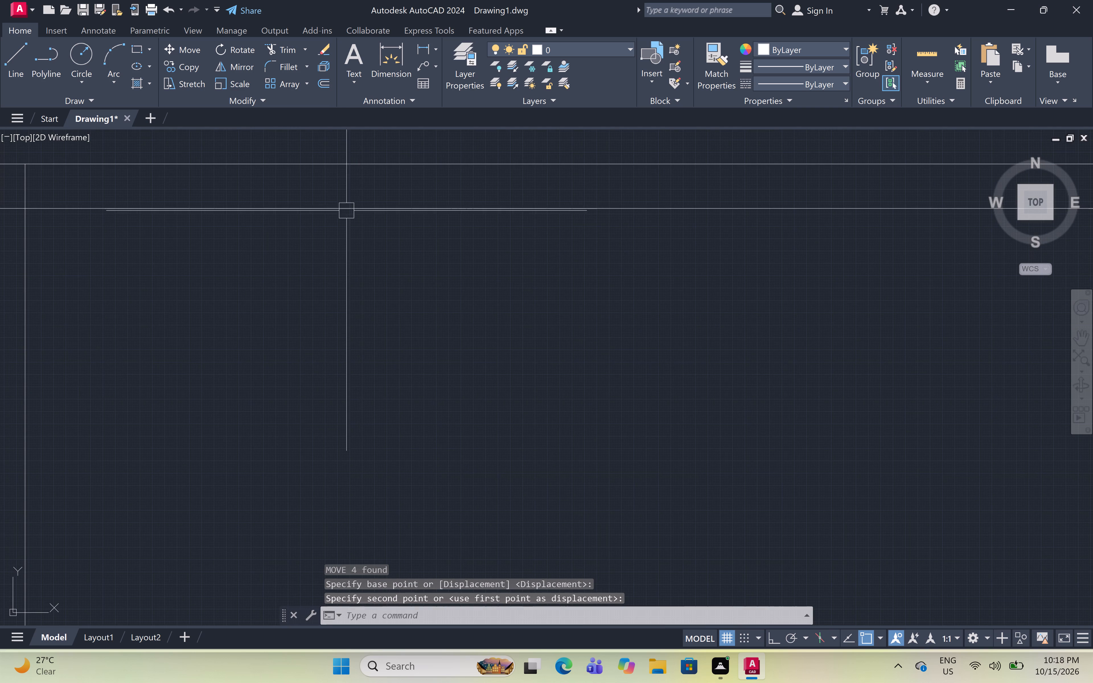
scroll(313, 214, "down", 1)
middle_click_drag(301, 230, 352, 252)
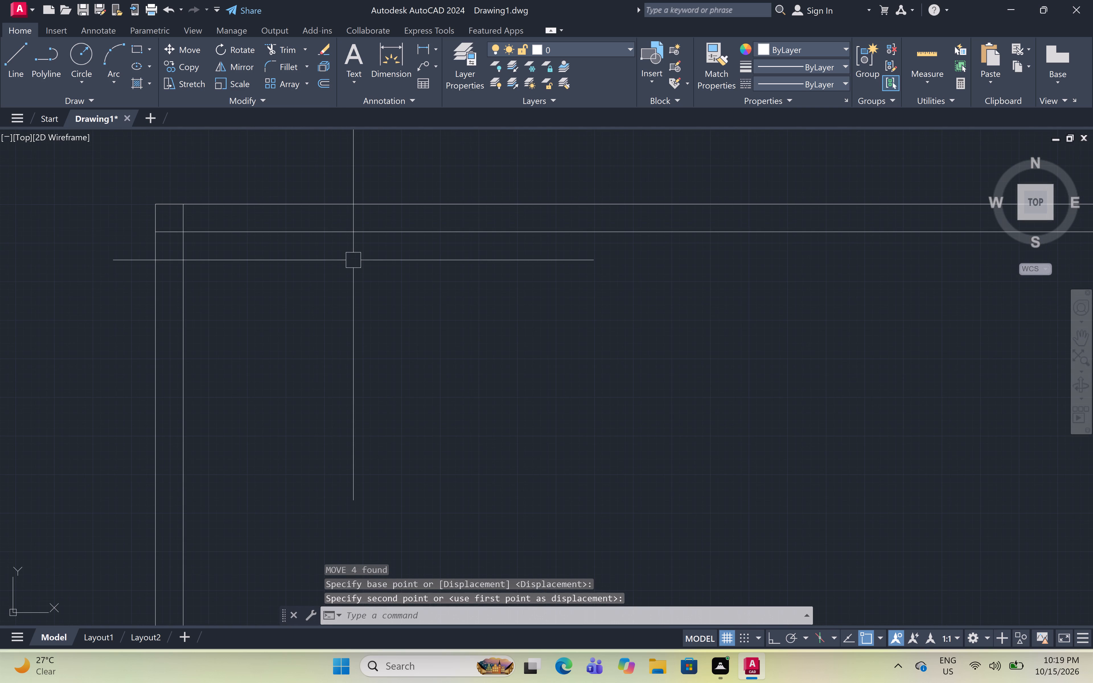
key("Escape")
type("off")
key("space")
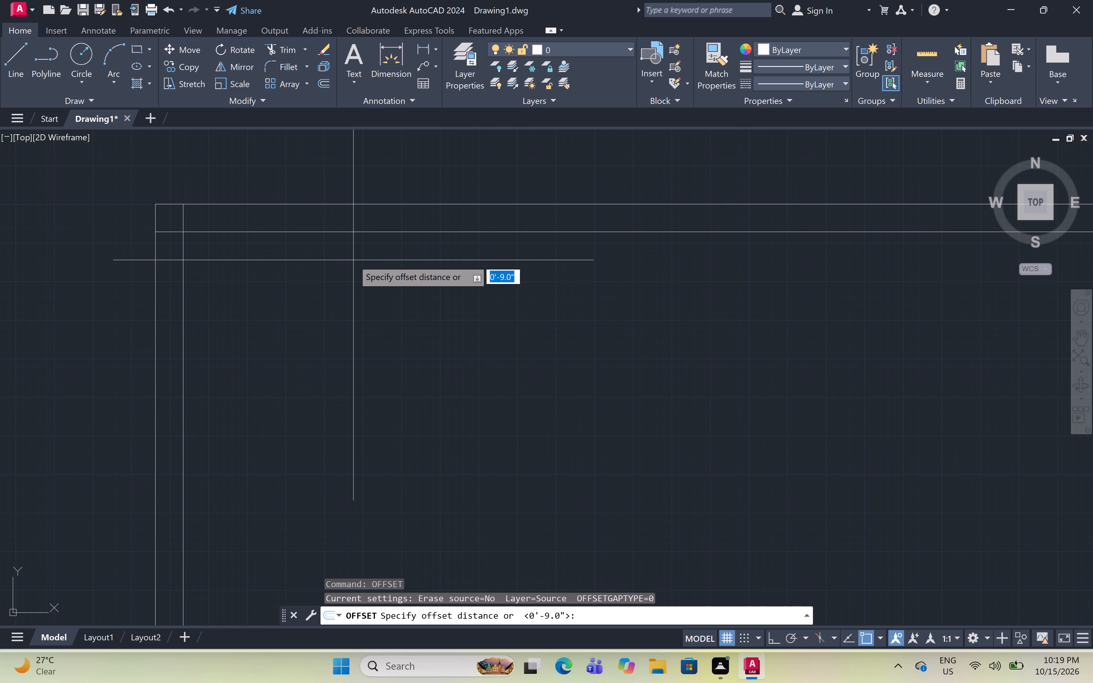
type("5'")
key("space")
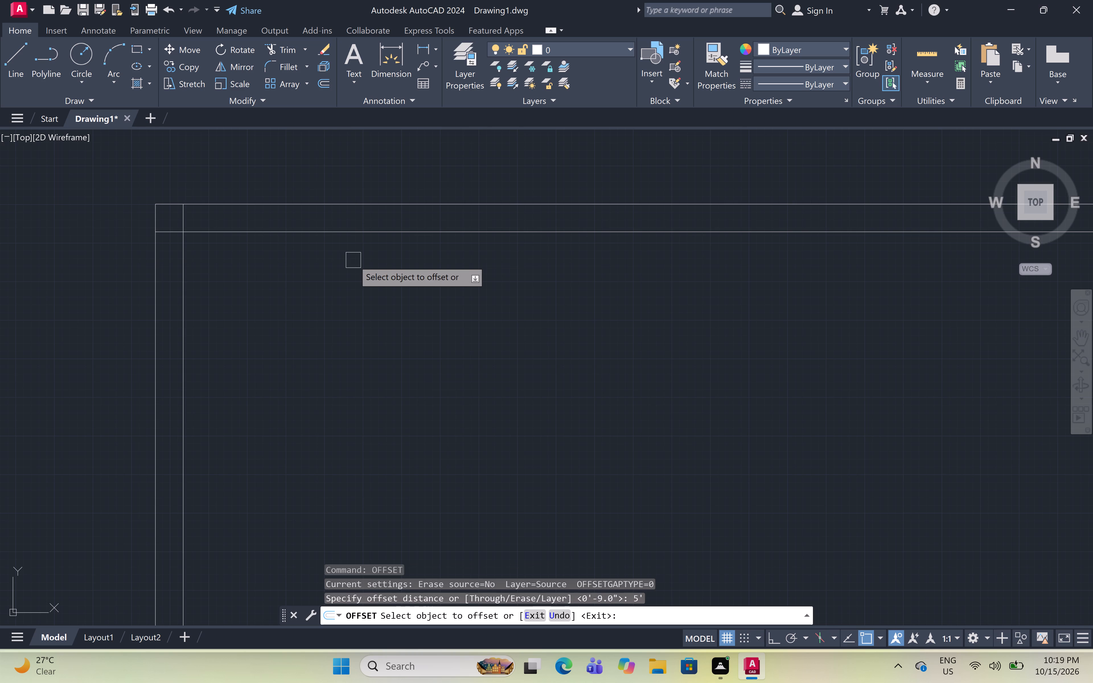
left_click_drag(346, 236, 348, 240)
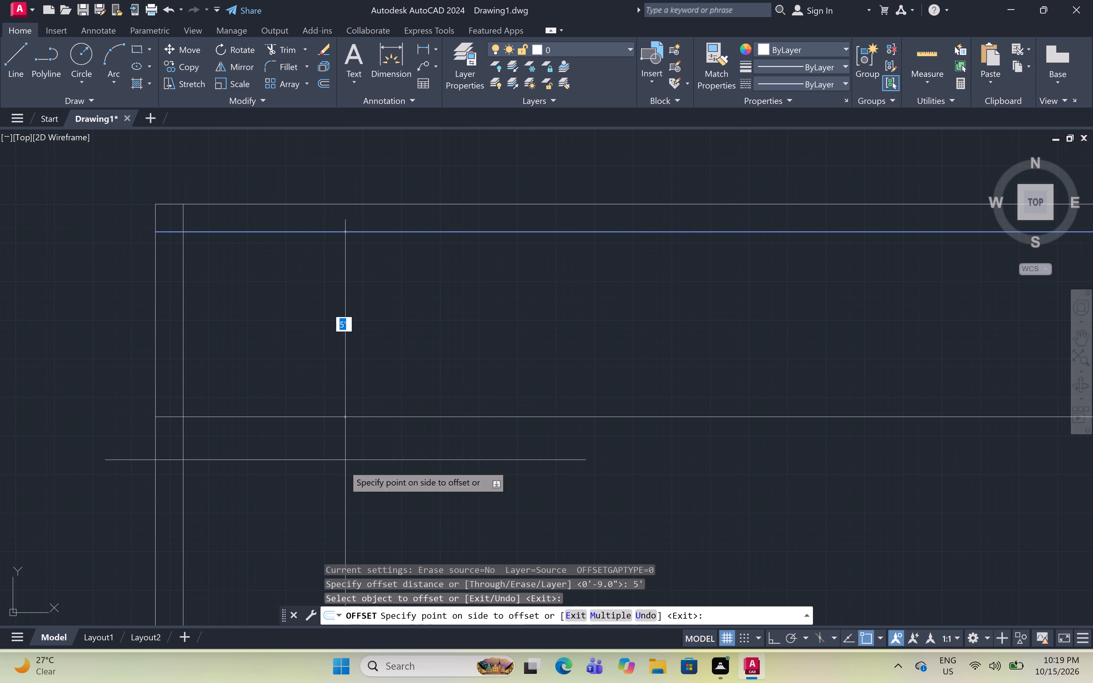
left_click(344, 466)
key("space")
Offset the new horizontal line 9" downward to form the second horizontal wall.
key("space")
type("9\"")
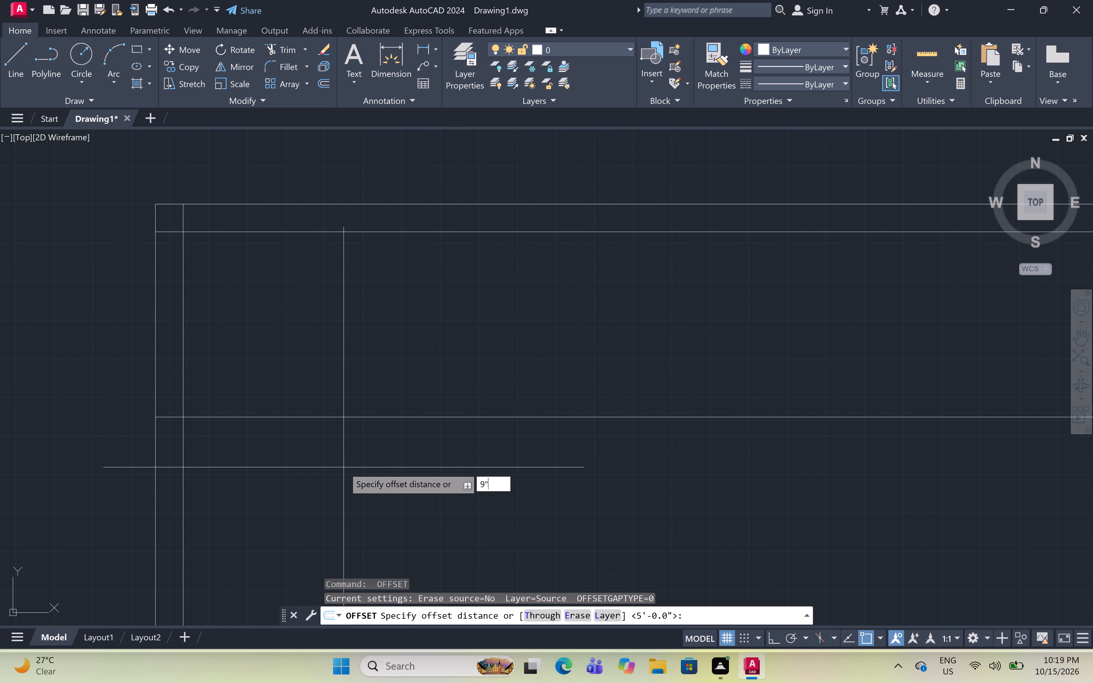
key("space")
left_click(336, 420)
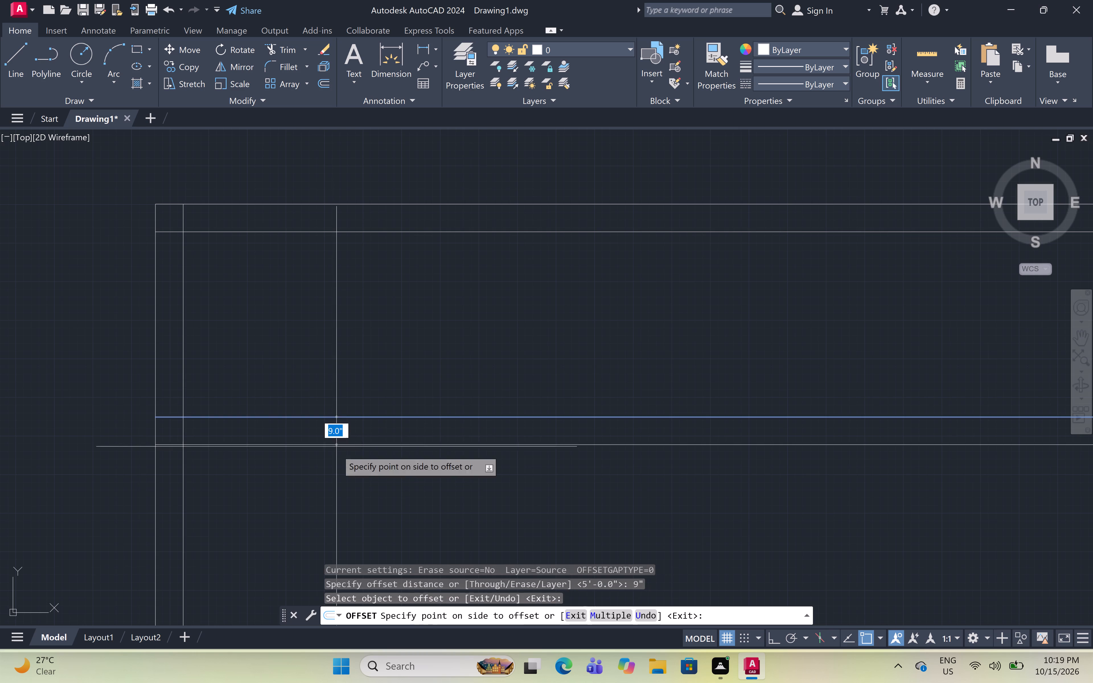
left_click_drag(336, 491, 339, 495)
key("space")
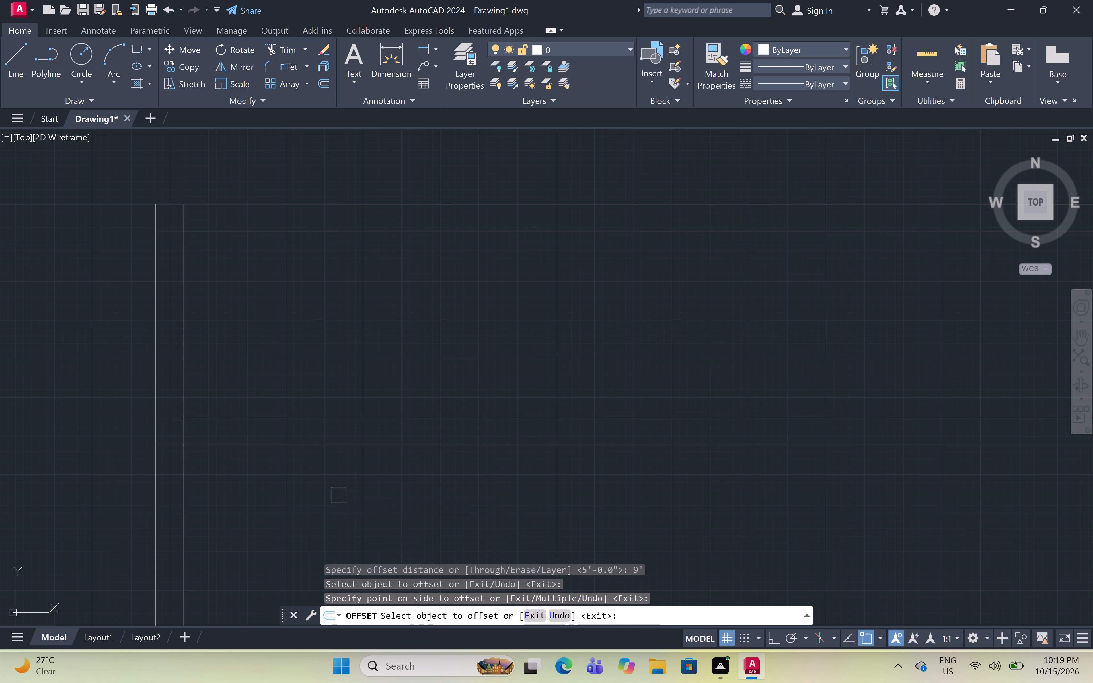
Offset the inner line of the left wall 9' to the right.
key("space")
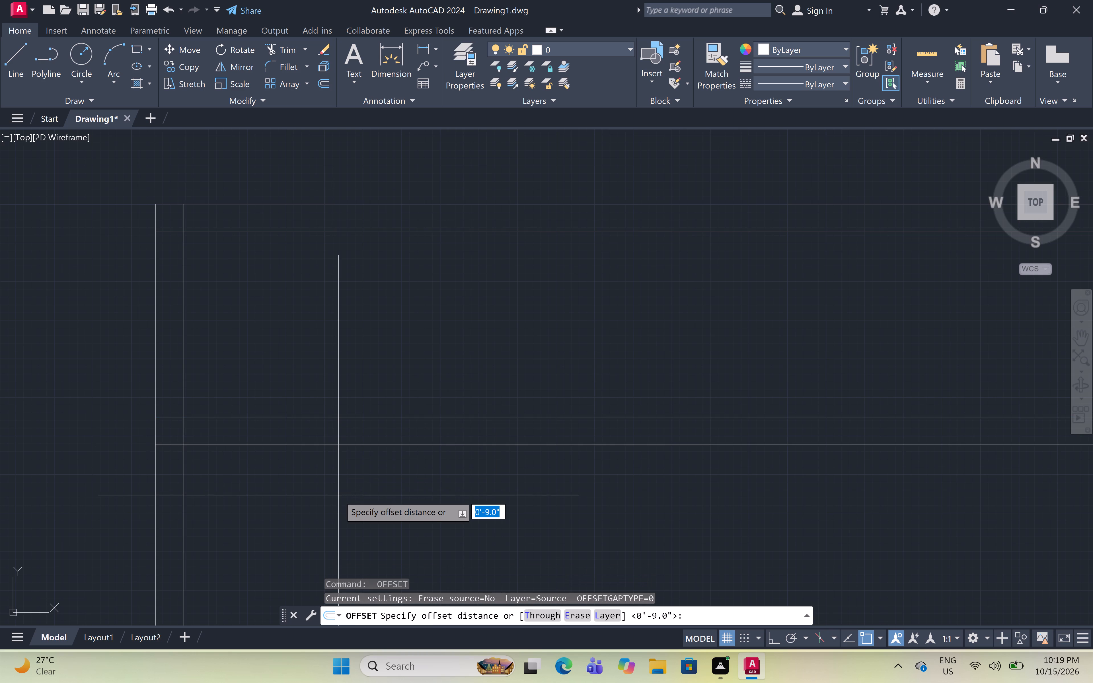
type("9'")
key("space")
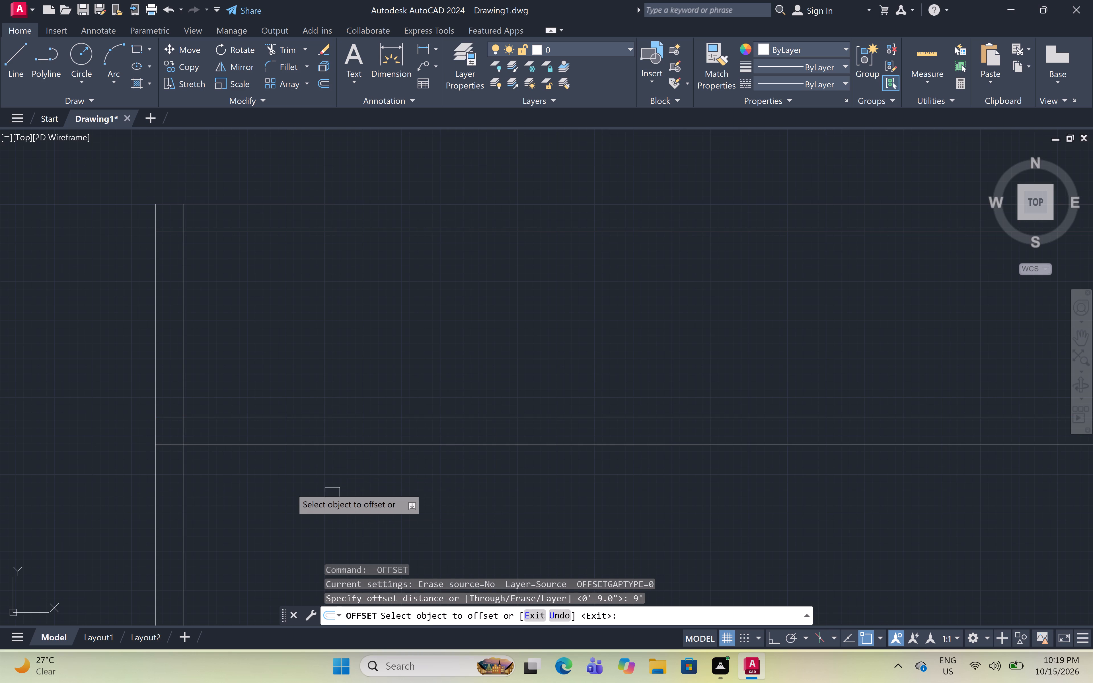
left_click(189, 376)
left_click(536, 377)
key("space")
Offset the new vertical line 9" to the right to form the second vertical wall.
key("space")
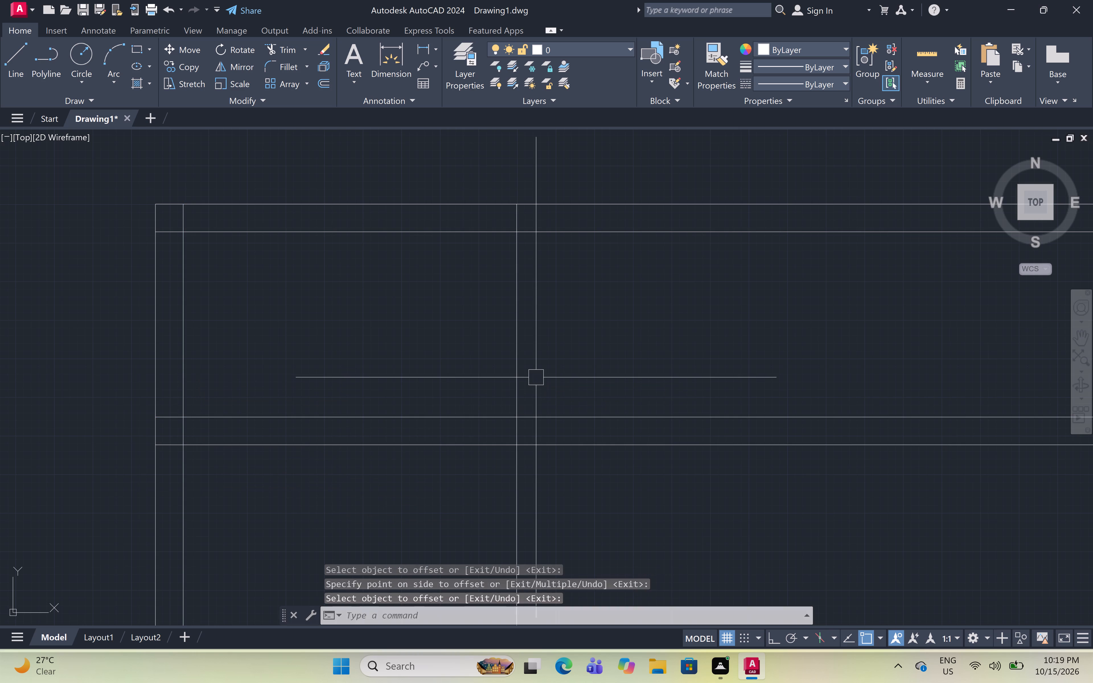
type("9\"")
key("space")
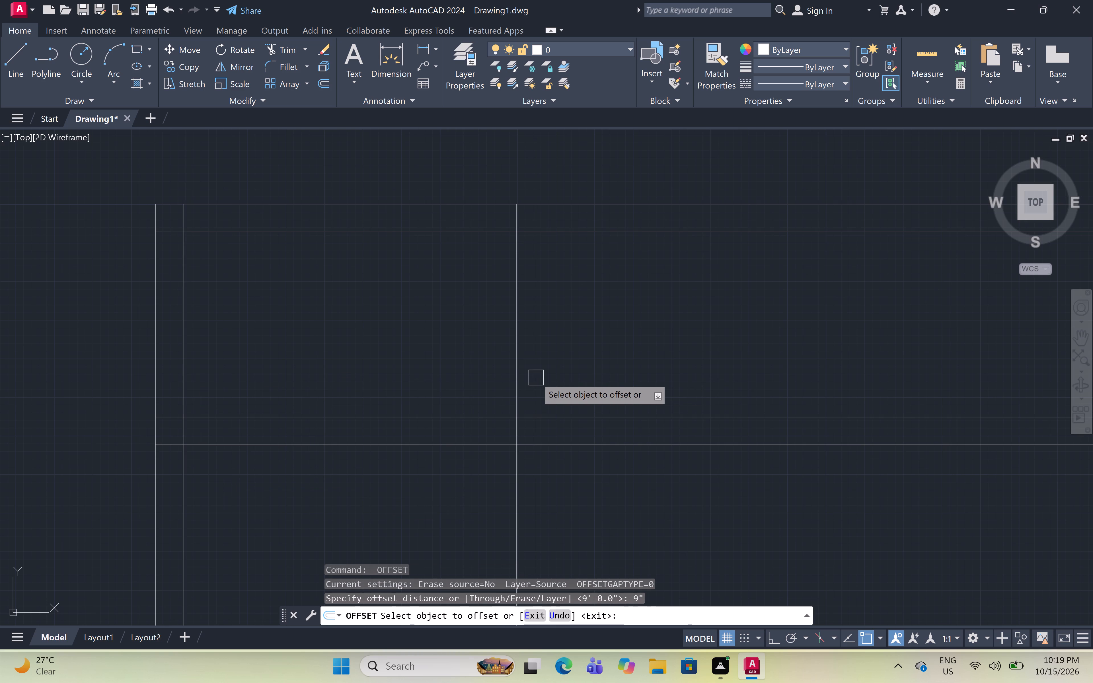
left_click(522, 365)
left_click(614, 355)
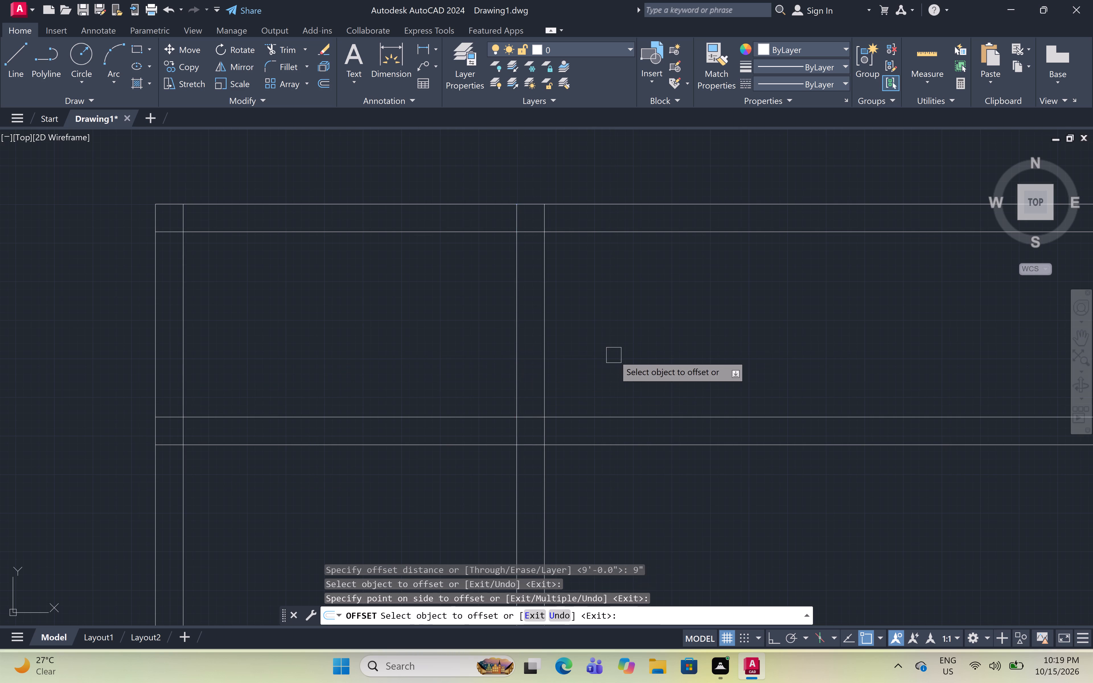
scroll(615, 355, "down", 3)
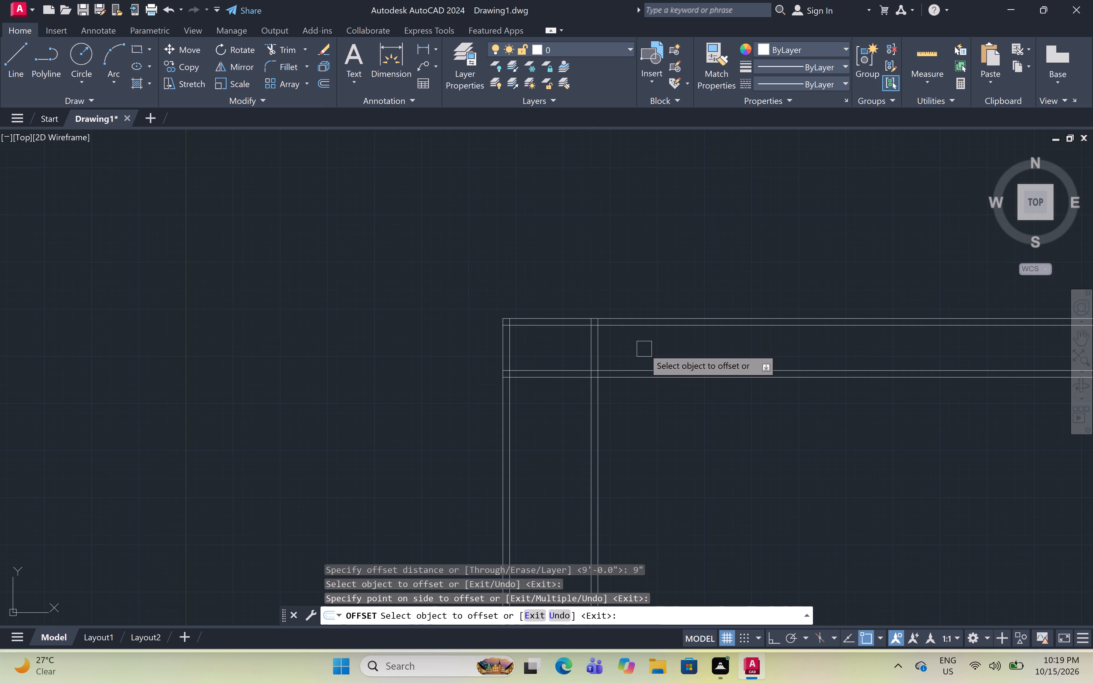
key("space")
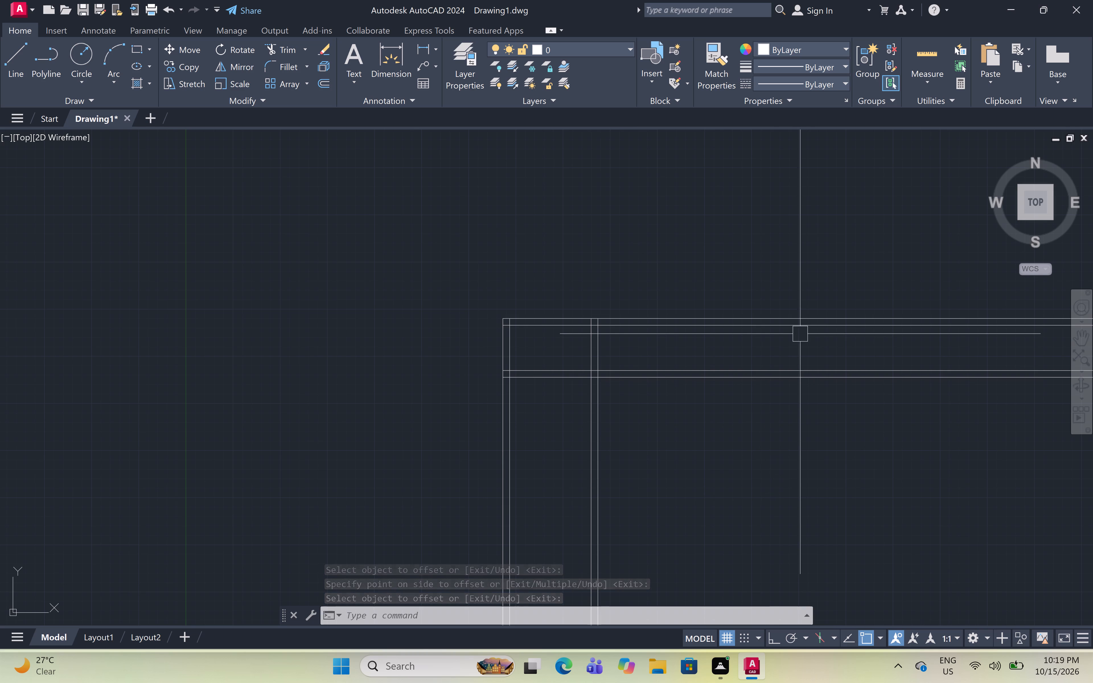
Offset the right-hand line of the second vertical wall 21'8" to the right.
scroll(800, 334, "up", 2)
type("off")
key("space")
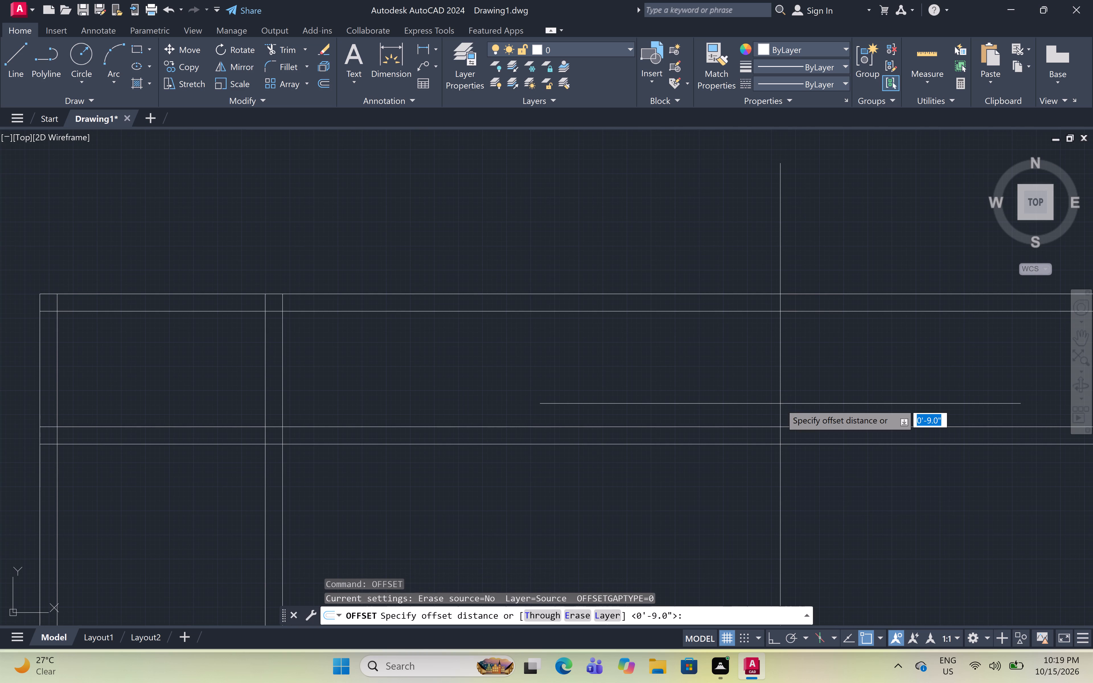
type("21'8\"")
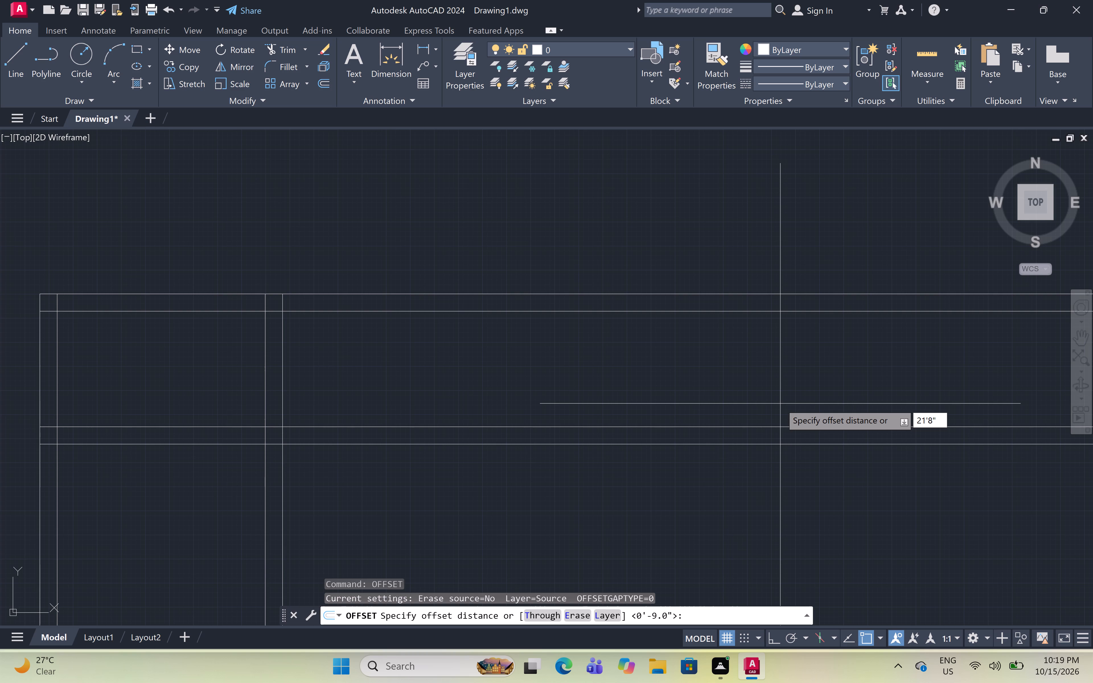
key("space")
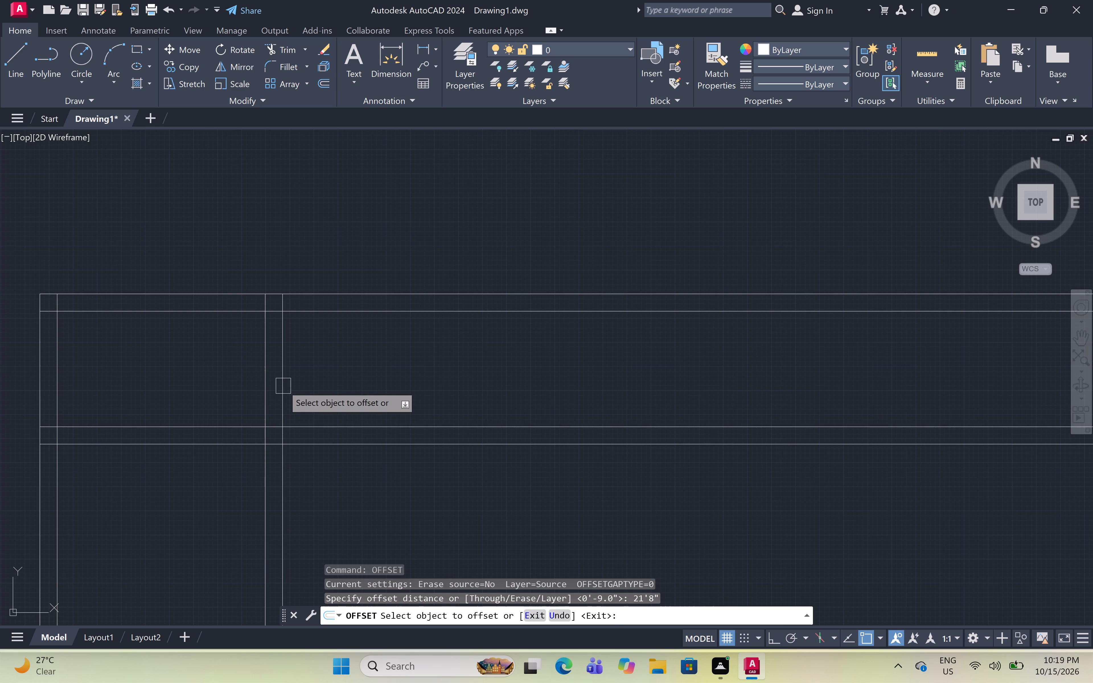
left_click(283, 386)
left_click(597, 384)
key("space")
Offset the new vertical line 9" to the right to form the third vertical wall.
key("space")
type("9")
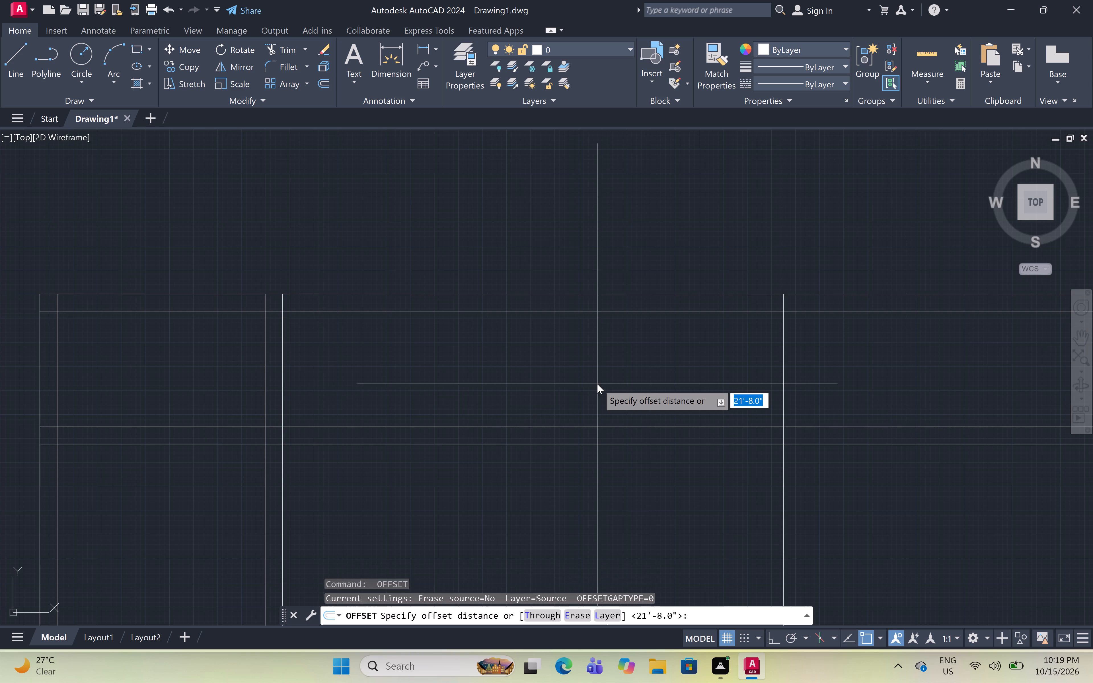
key("shift+quotedbl")
key("space")
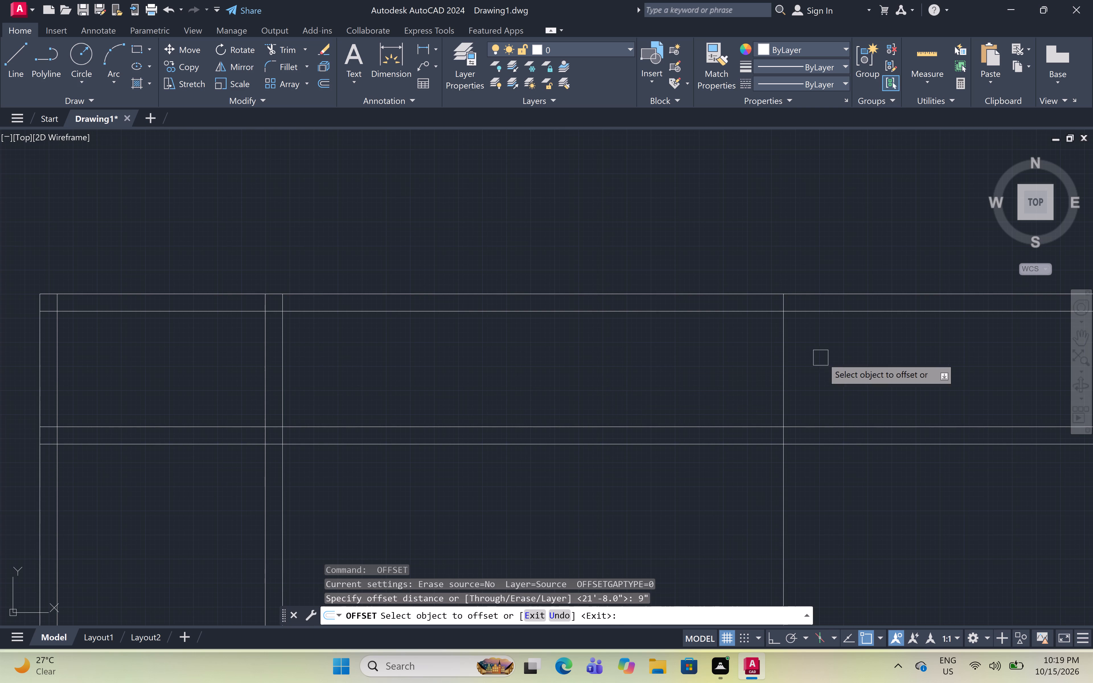
left_click(787, 375)
left_click(820, 375)
scroll(809, 368, "down", 2)
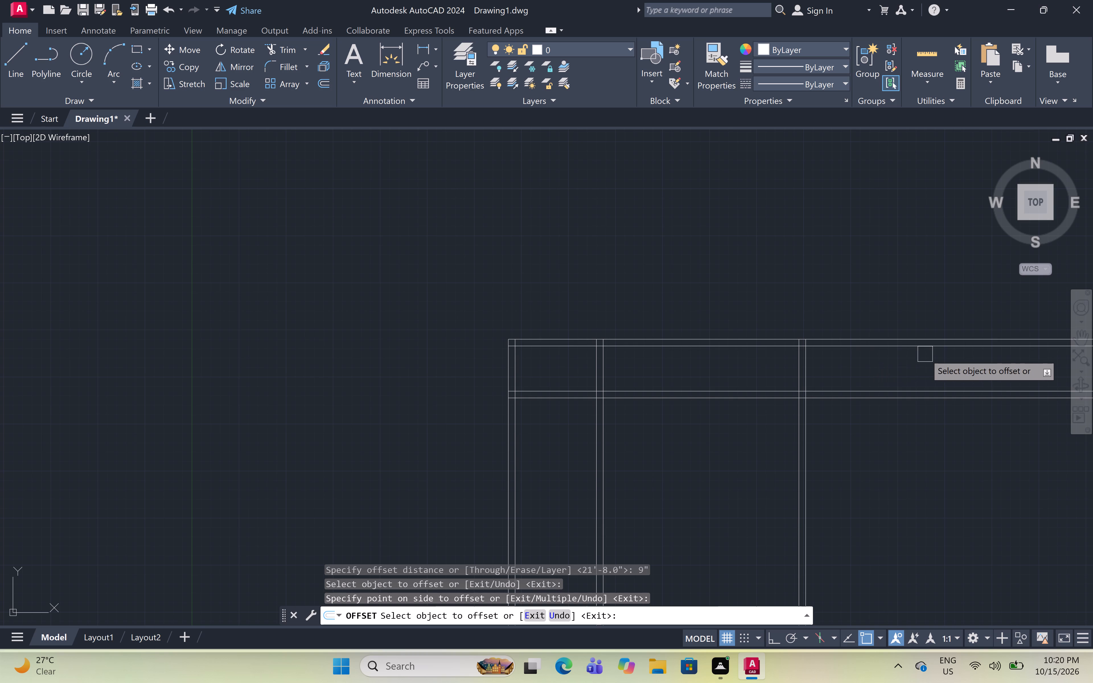
middle_click_drag(925, 354, 690, 337)
scroll(698, 355, "up", 1)
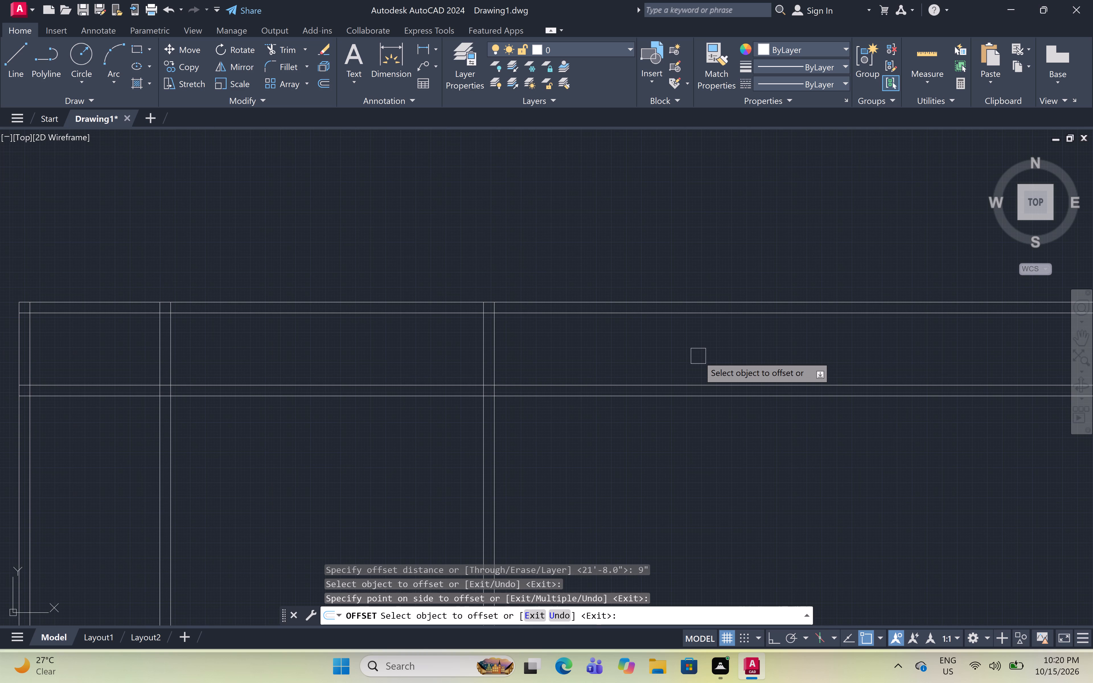
key("Escape")
Offset the right-hand line of the third vertical wall 9' to the right.
type("off")
key("space")
key("5")
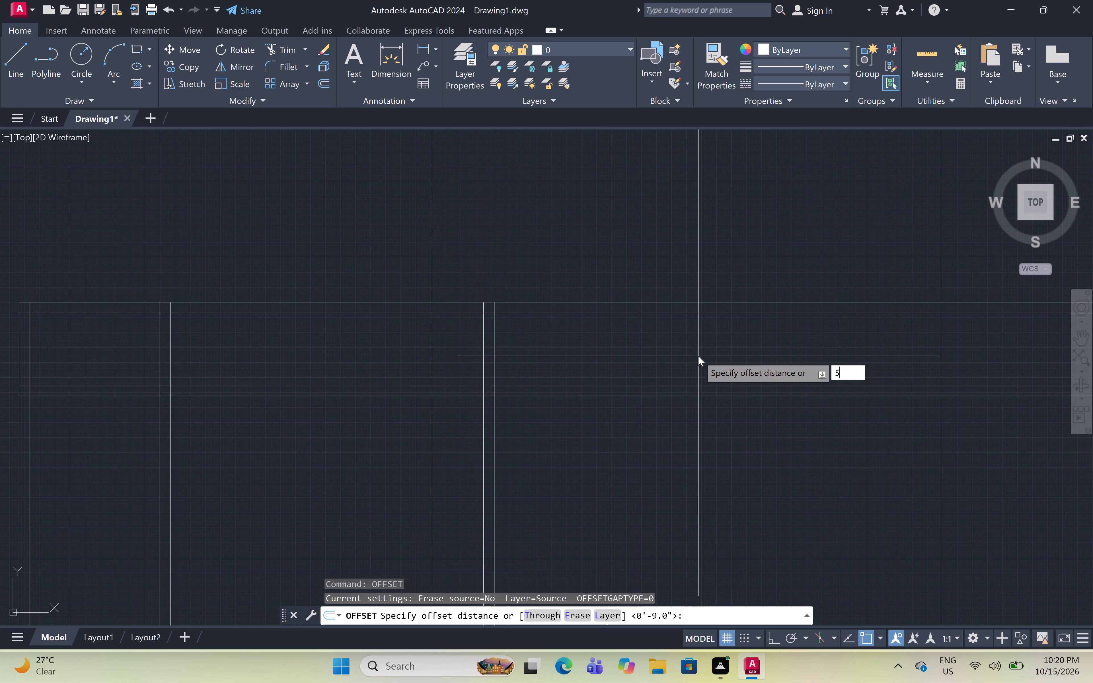
key("BackSpace")
type("9'")
key("space")
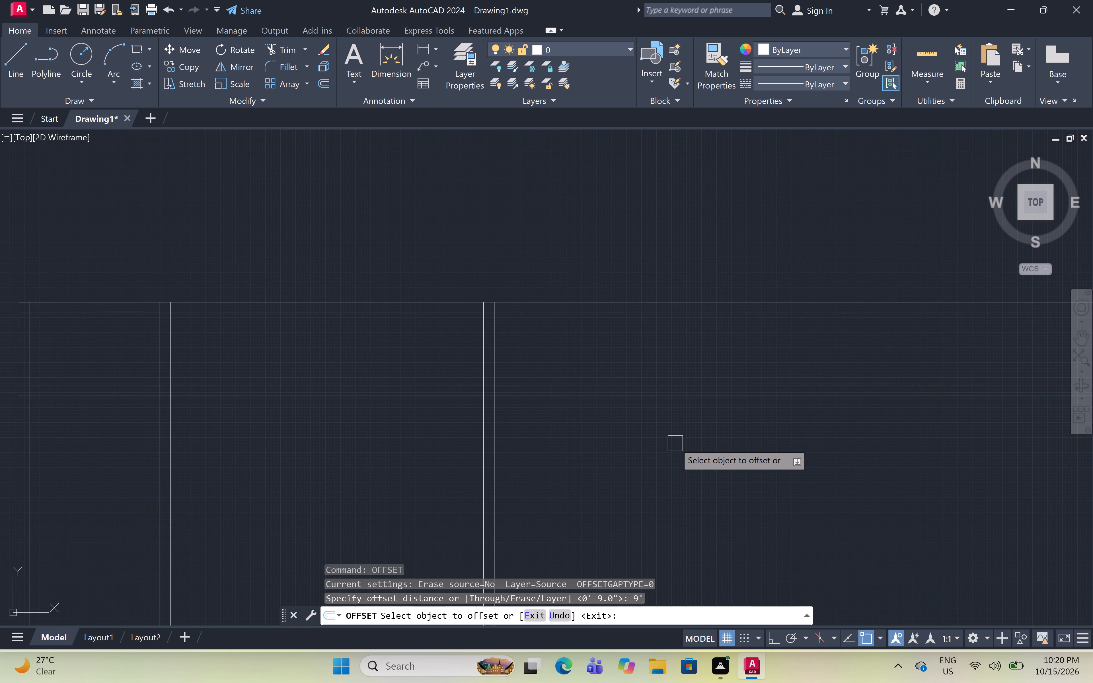
left_click(500, 341)
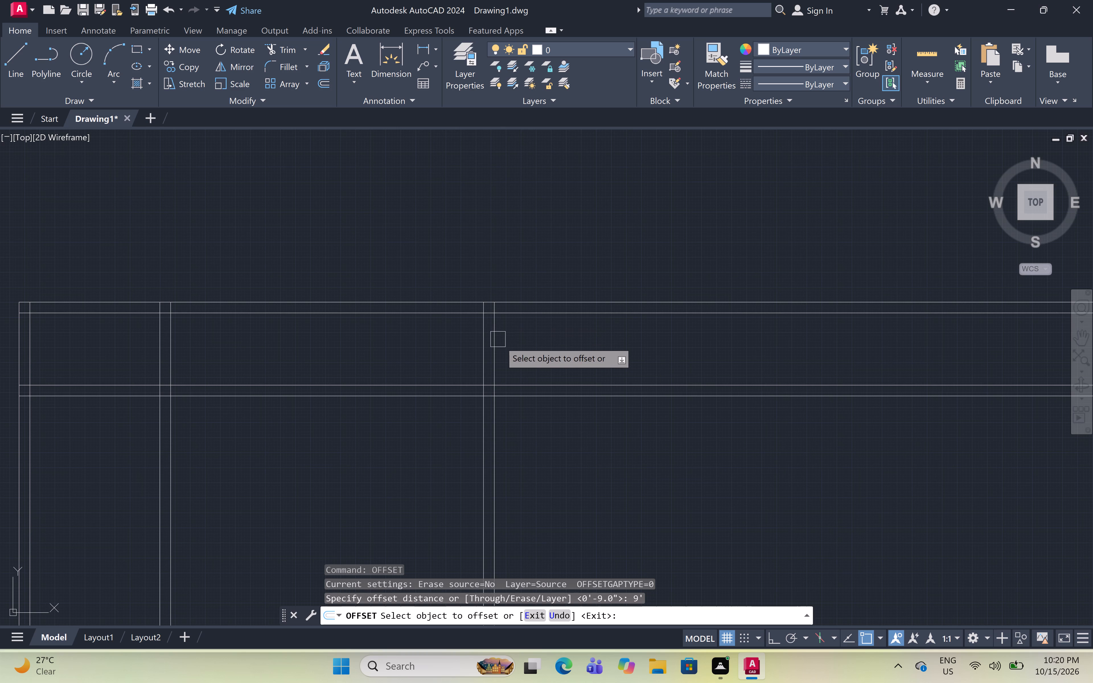
left_click(759, 351)
key("space")
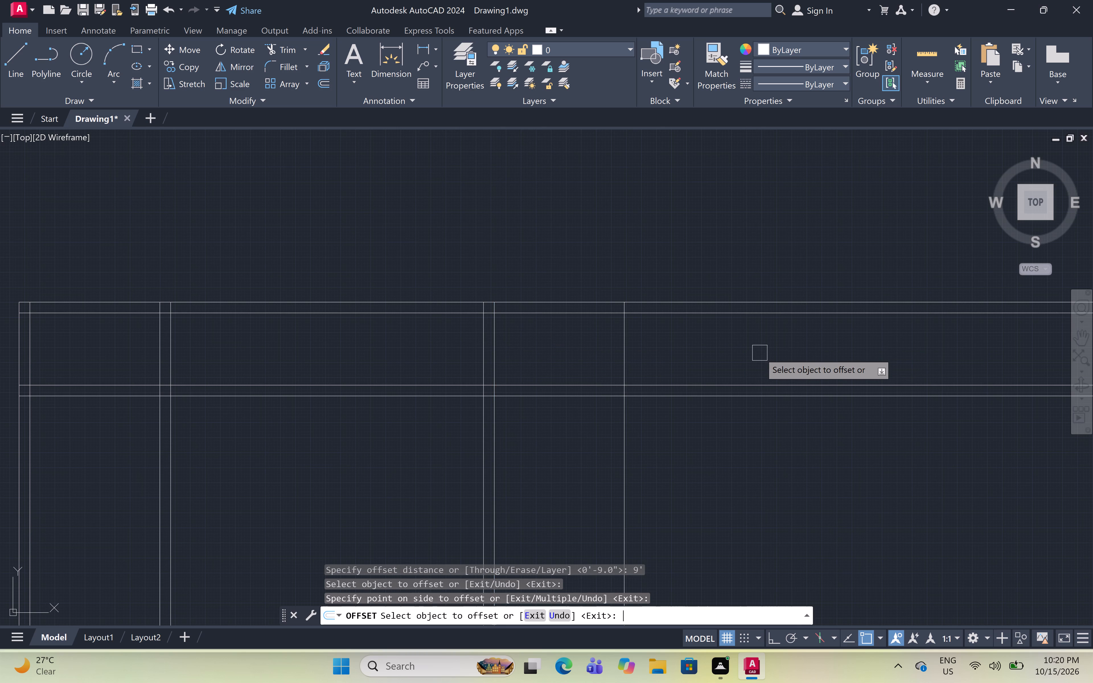
Offset the new vertical line 9" to the right to form the plan's right outer wall.
key("space")
type("9\"")
key("space")
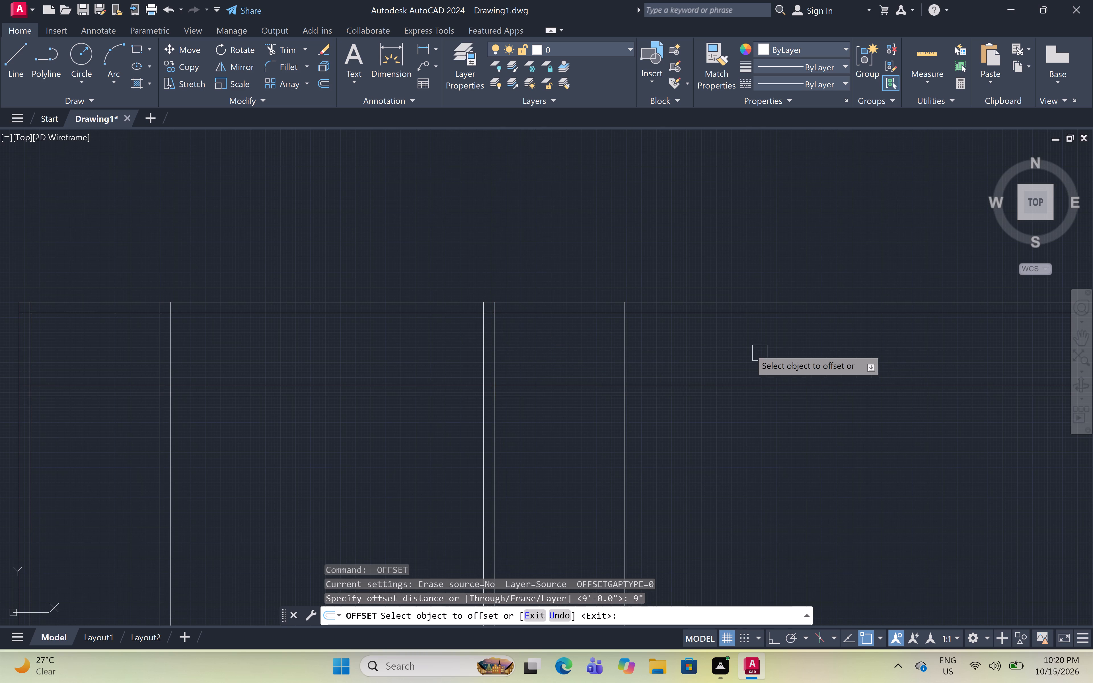
left_click(621, 352)
left_click(685, 347)
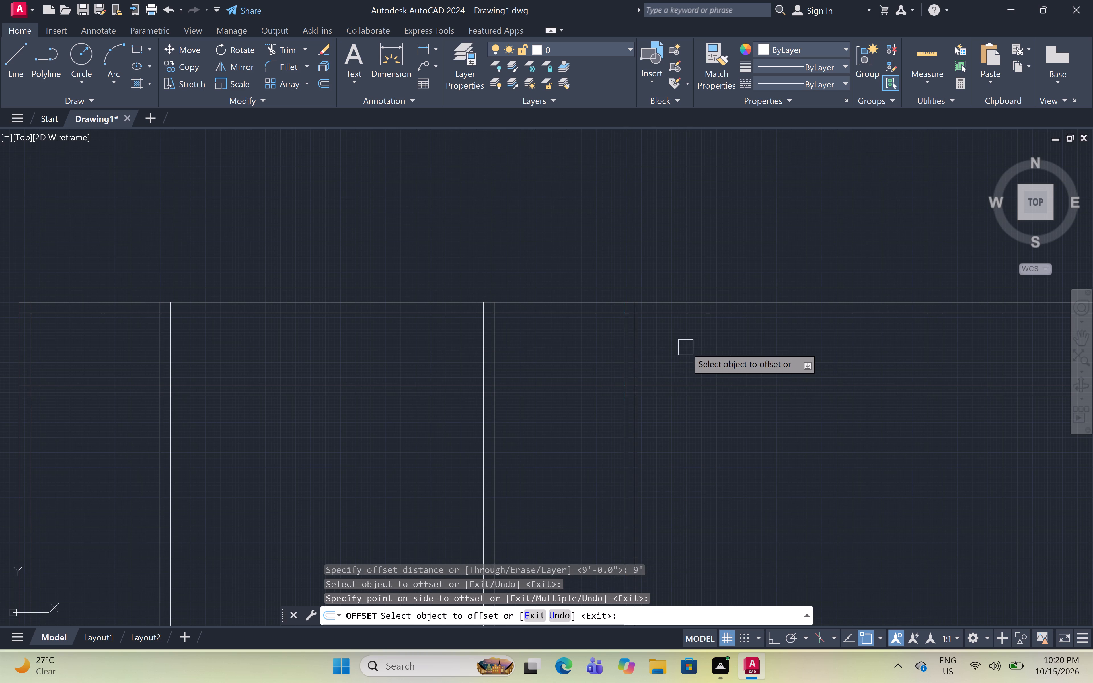
scroll(686, 347, "down", 2)
middle_click_drag(686, 347, 655, 330)
scroll(655, 330, "up", 2)
middle_click_drag(655, 330, 742, 312)
key("Escape")
Trim the four horizontal wall lines where they extend beyond the outer line of the right wall.
type("tr")
key("space")
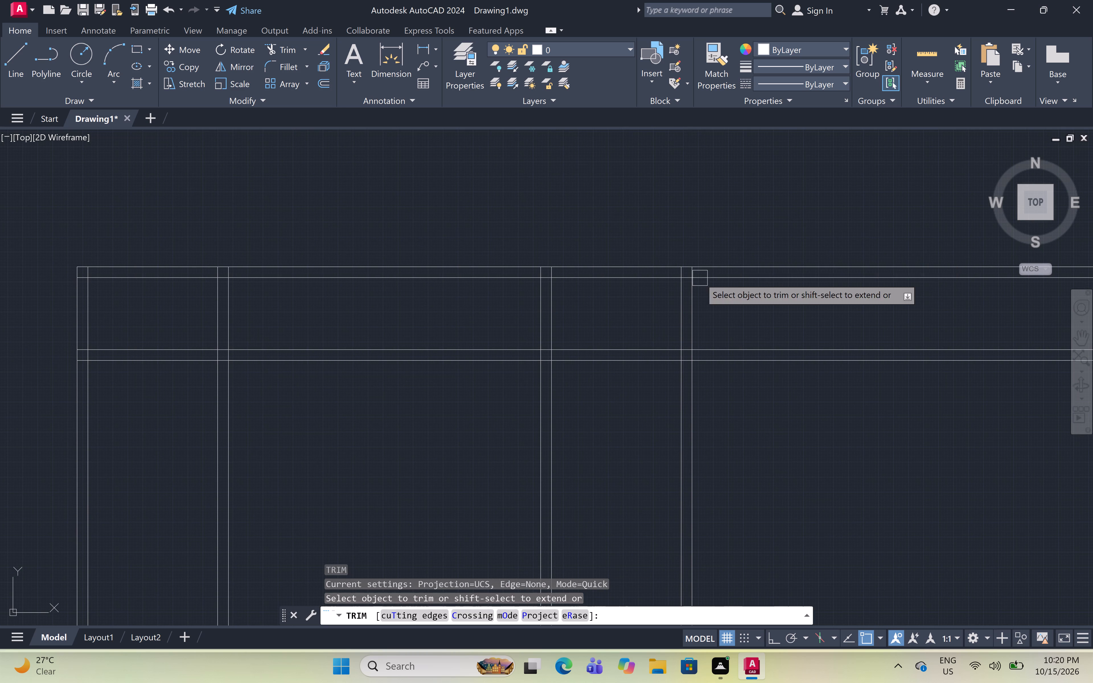
left_click(754, 239)
left_click_drag(771, 376, 769, 373)
scroll(764, 294, "down", 2)
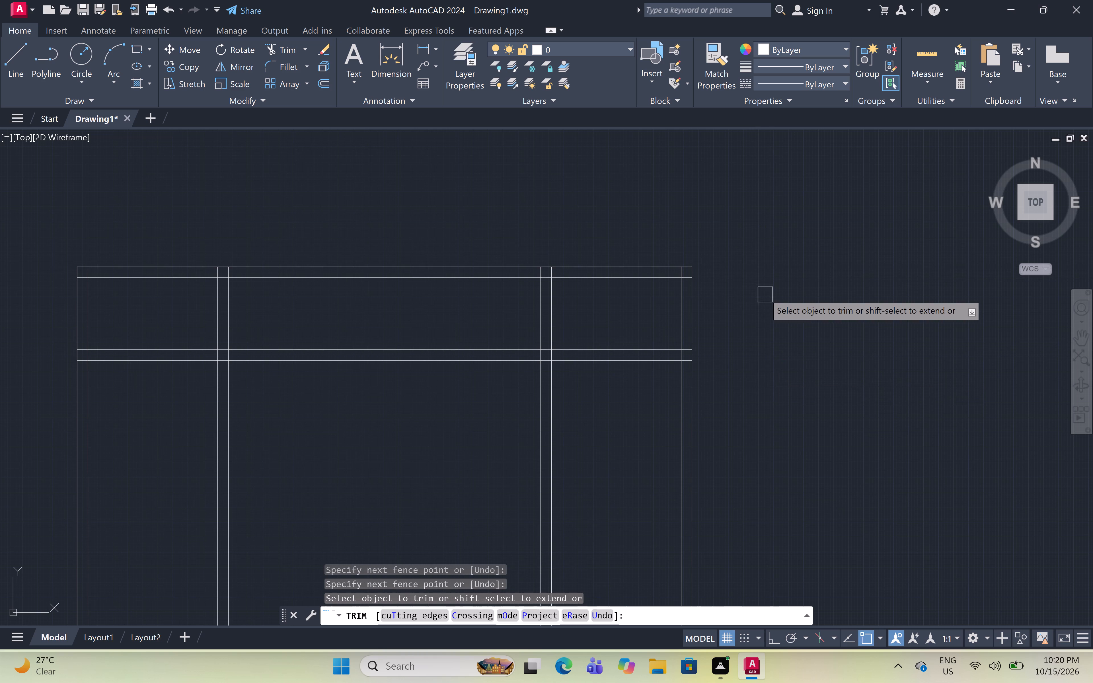
scroll(661, 355, "up", 2)
middle_click_drag(661, 354, 674, 333)
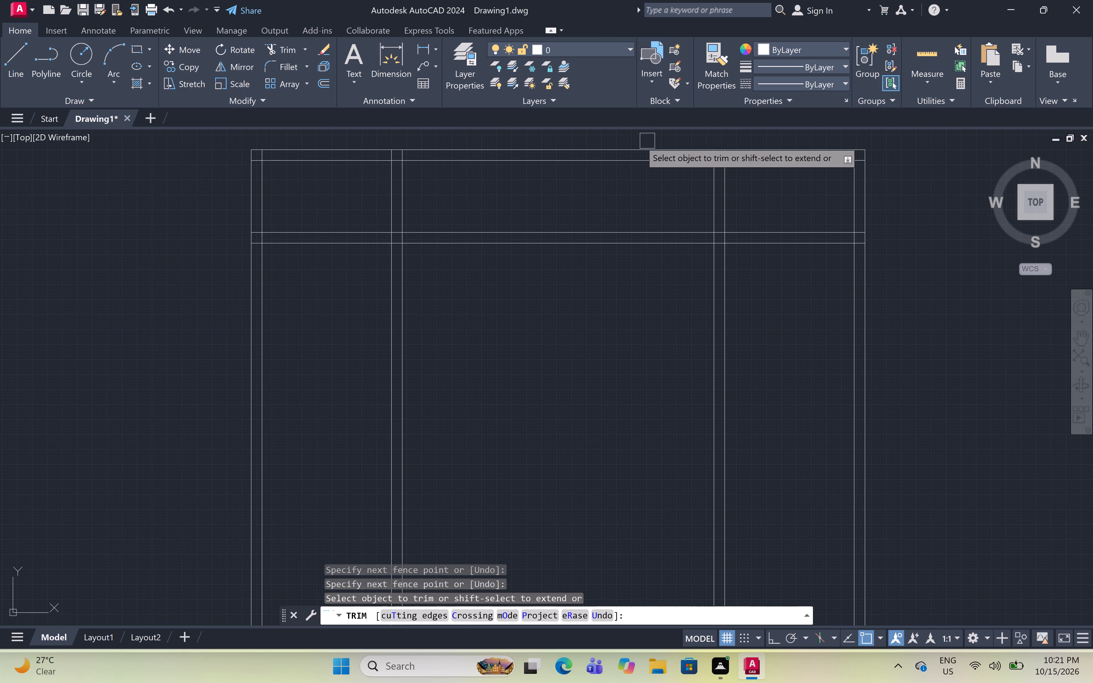
scroll(568, 168, "down", 1)
middle_click_drag(585, 193, 573, 253)
key("Escape")
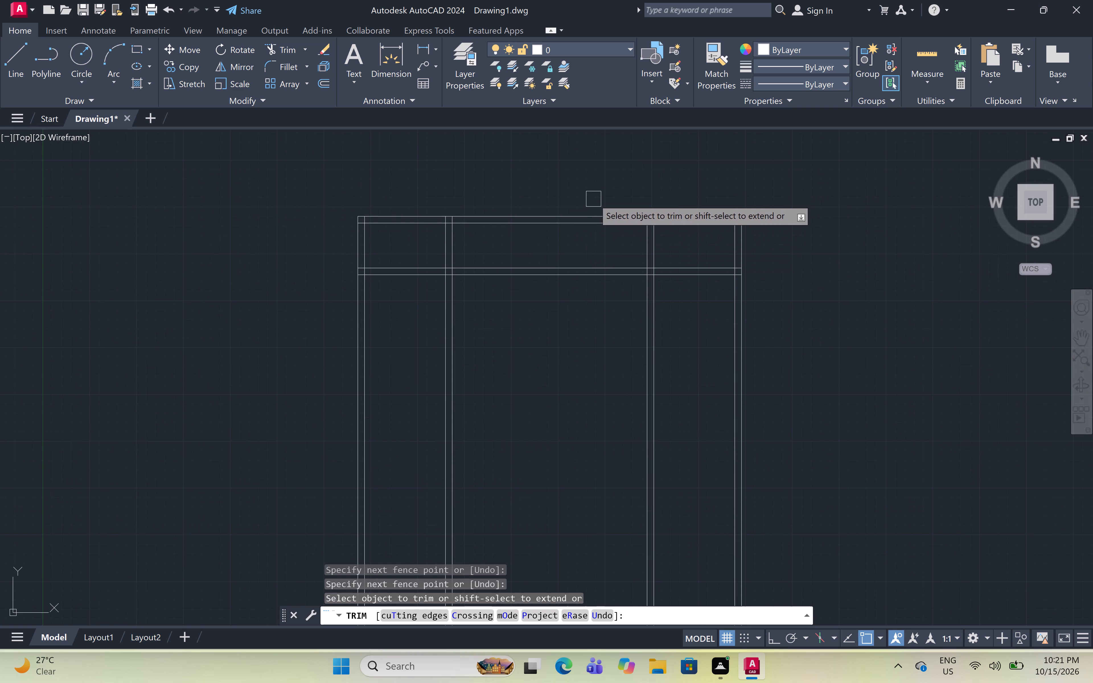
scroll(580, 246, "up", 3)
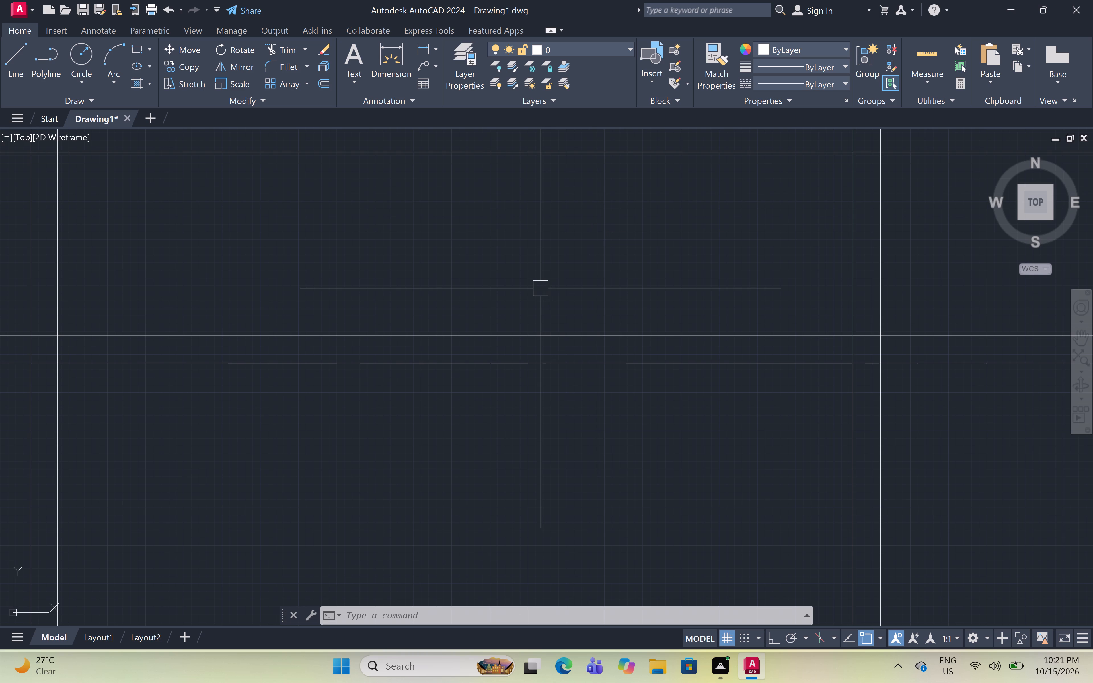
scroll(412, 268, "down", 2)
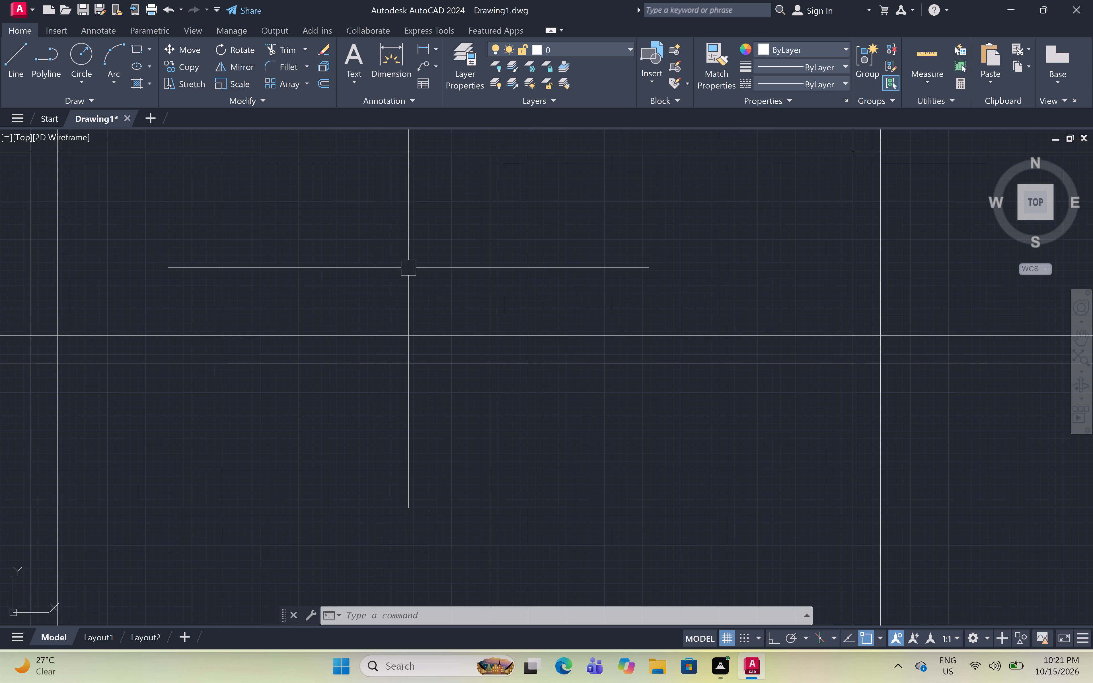
Trim the two inner vertical walls where they extend below the second horizontal wall.
scroll(412, 268, "down", 2)
scroll(409, 325, "up", 1)
key("Escape")
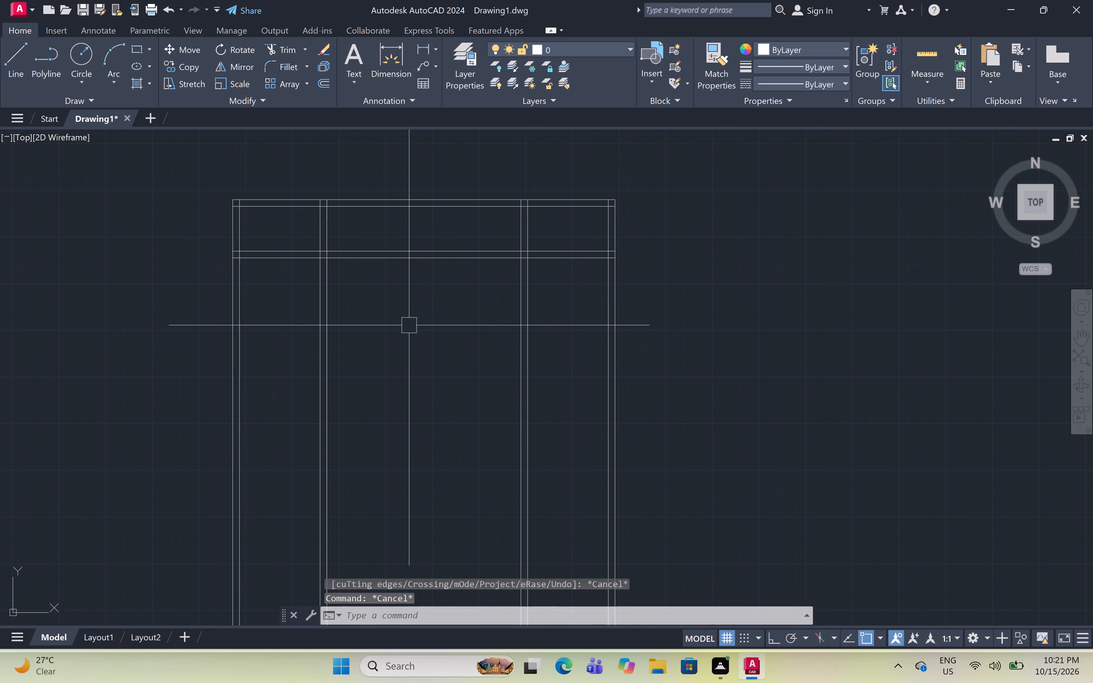
type("tr")
key("space")
left_click(300, 315)
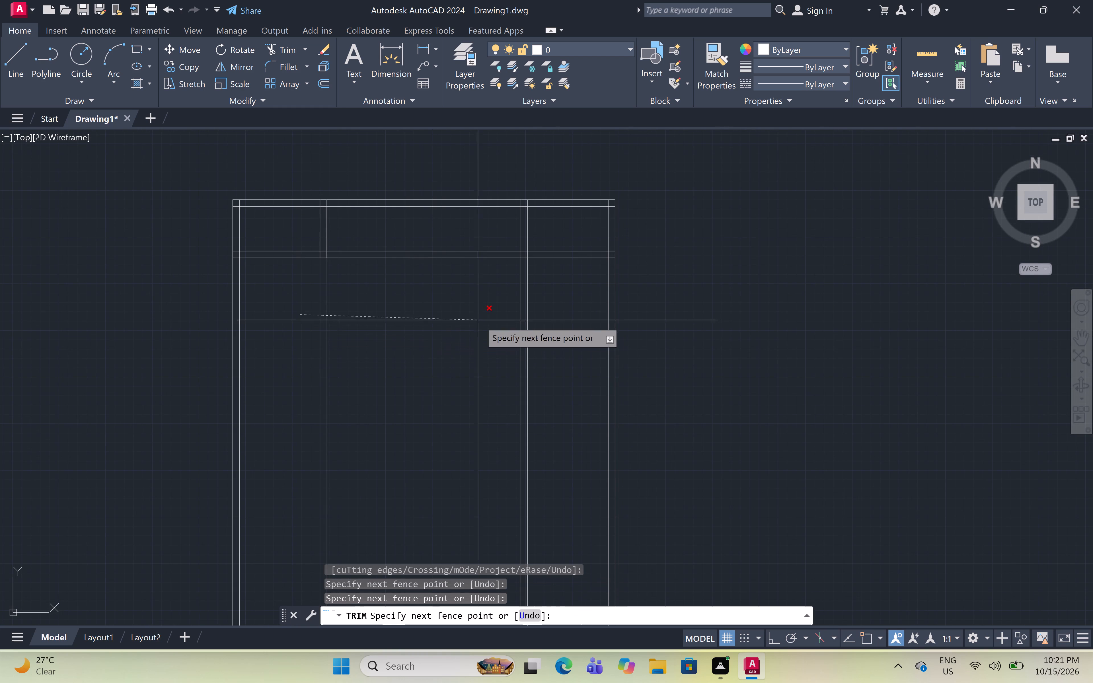
left_click(552, 321)
key("Escape")
middle_click_drag(440, 292, 451, 326)
scroll(437, 326, "up", 2)
middle_click_drag(437, 326, 558, 352)
scroll(558, 349, "down", 1)
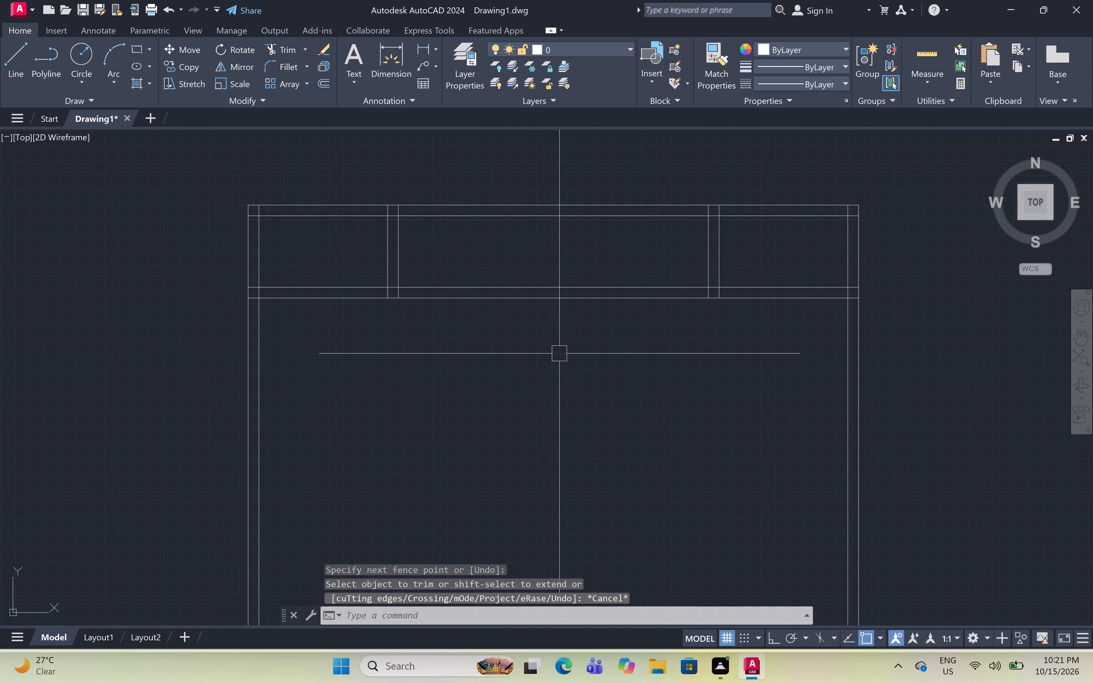
key("Escape")
Offset the inner line of the left outer wall 13'4" to the right.
type("off 13'5")
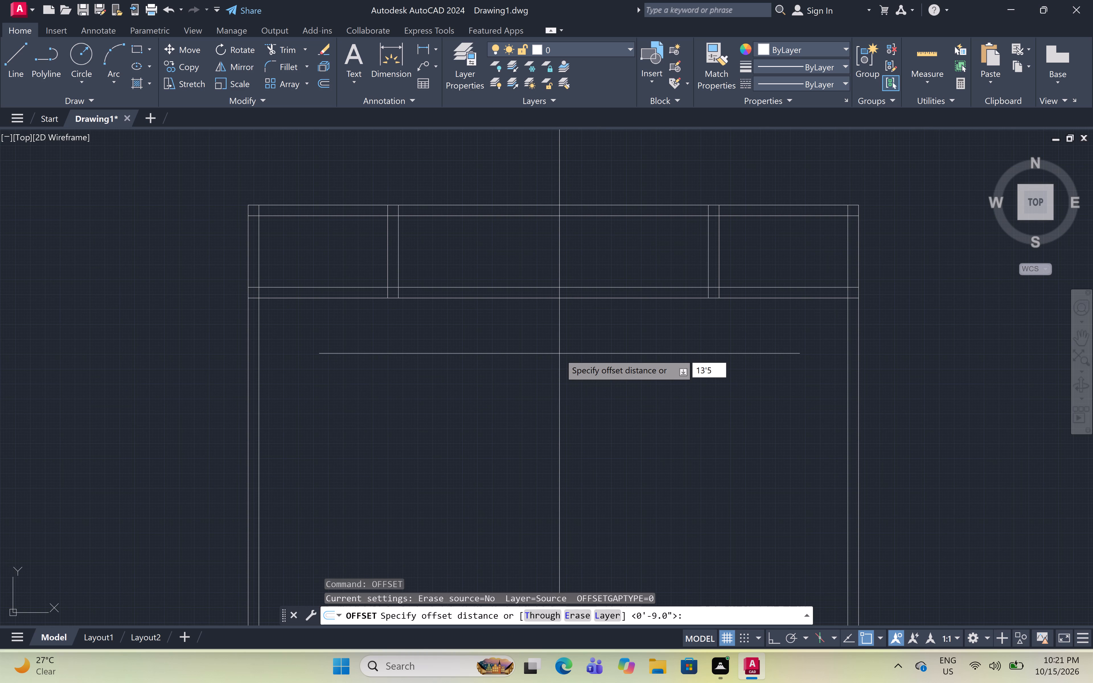
key("BackSpace")
type("4\"")
key("space")
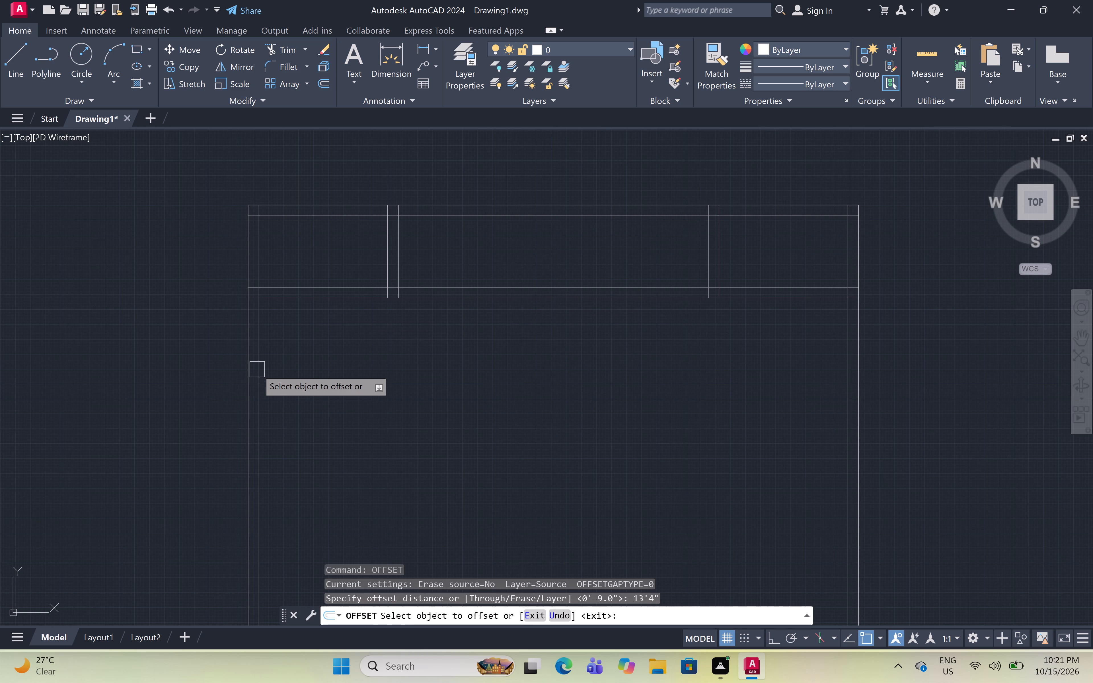
left_click_drag(258, 368, 266, 372)
left_click_drag(519, 399, 523, 400)
key("space")
Offset the new vertical line 9" to the right to form a partition wall.
key("space")
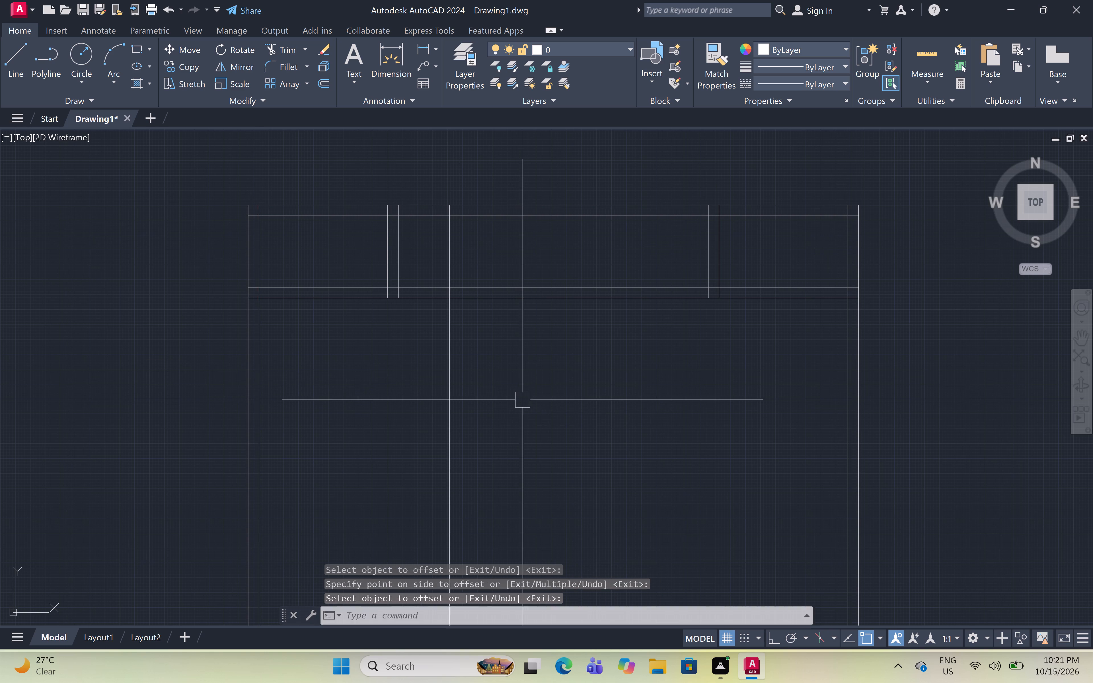
type("9")
type("\"")
key("space")
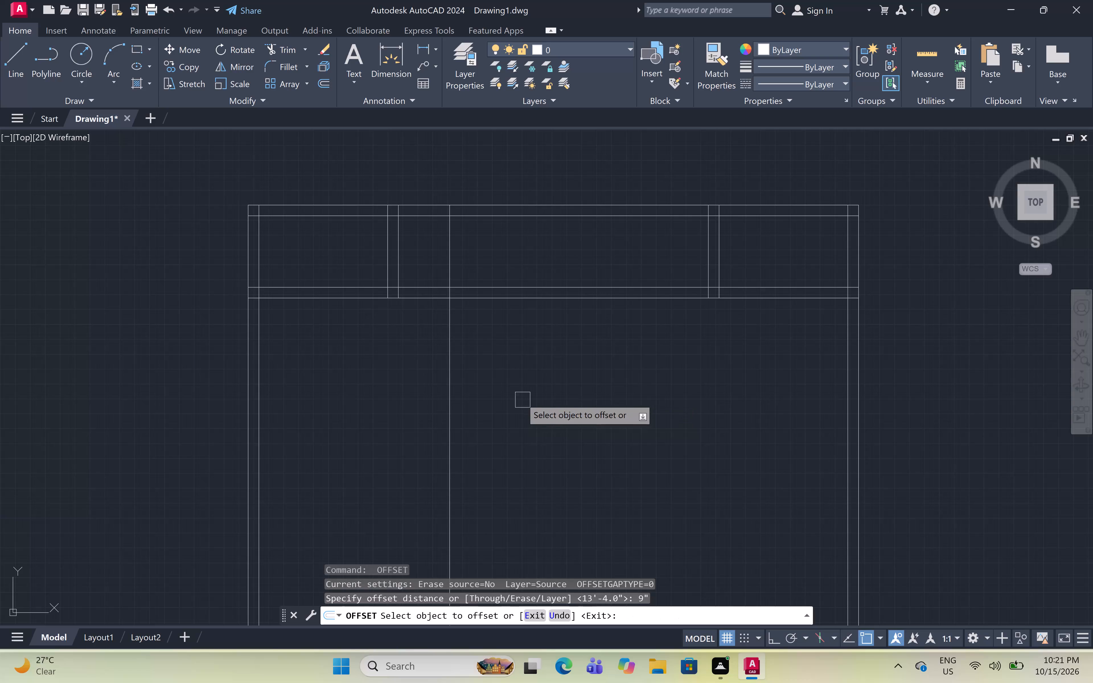
left_click(450, 336)
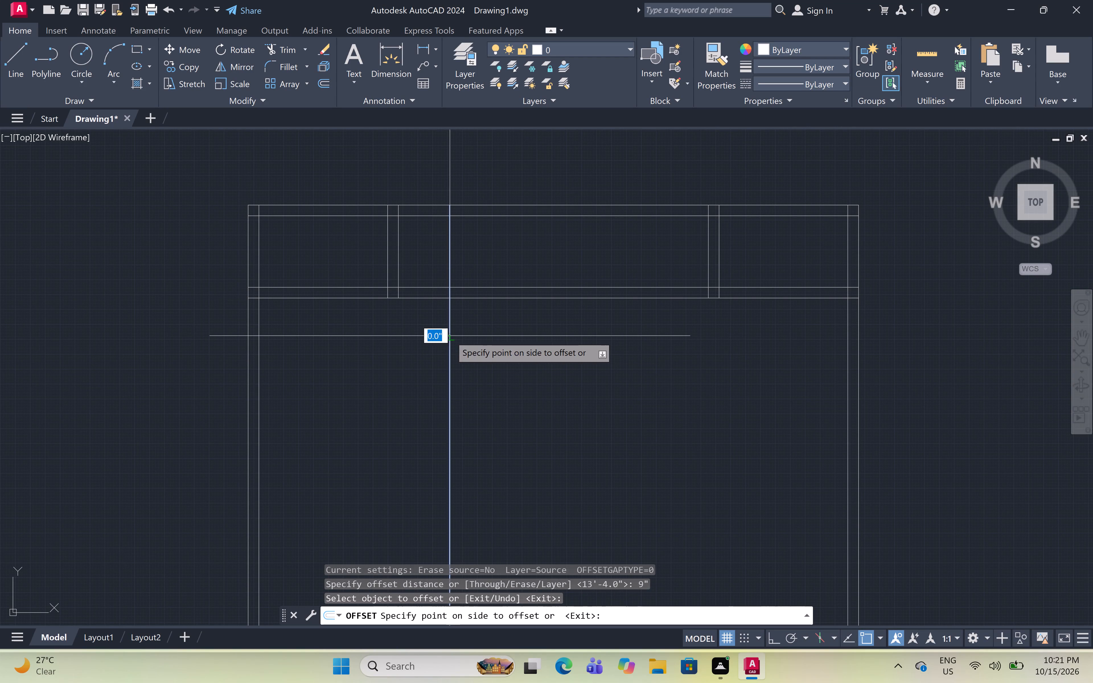
left_click(507, 339)
key("space")
Offset the lower line of the second horizontal wall 15' downward.
key("space")
type("15")
key("apostrophe")
key("space")
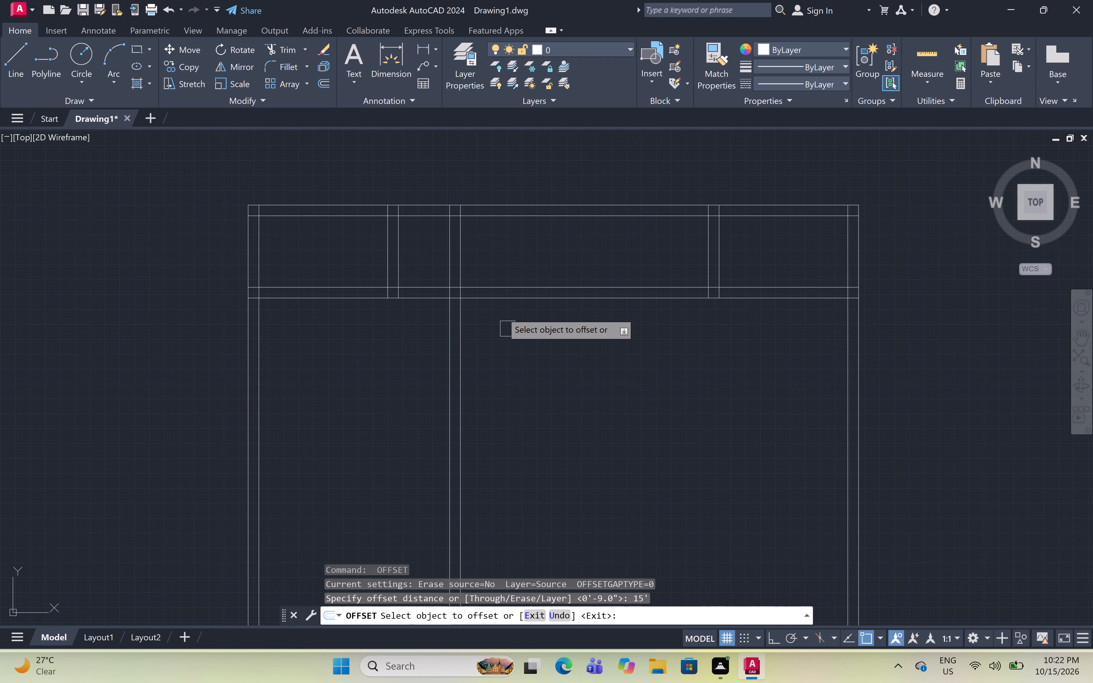
left_click_drag(500, 298, 500, 302)
left_click_drag(509, 392, 512, 399)
scroll(509, 388, "down", 3)
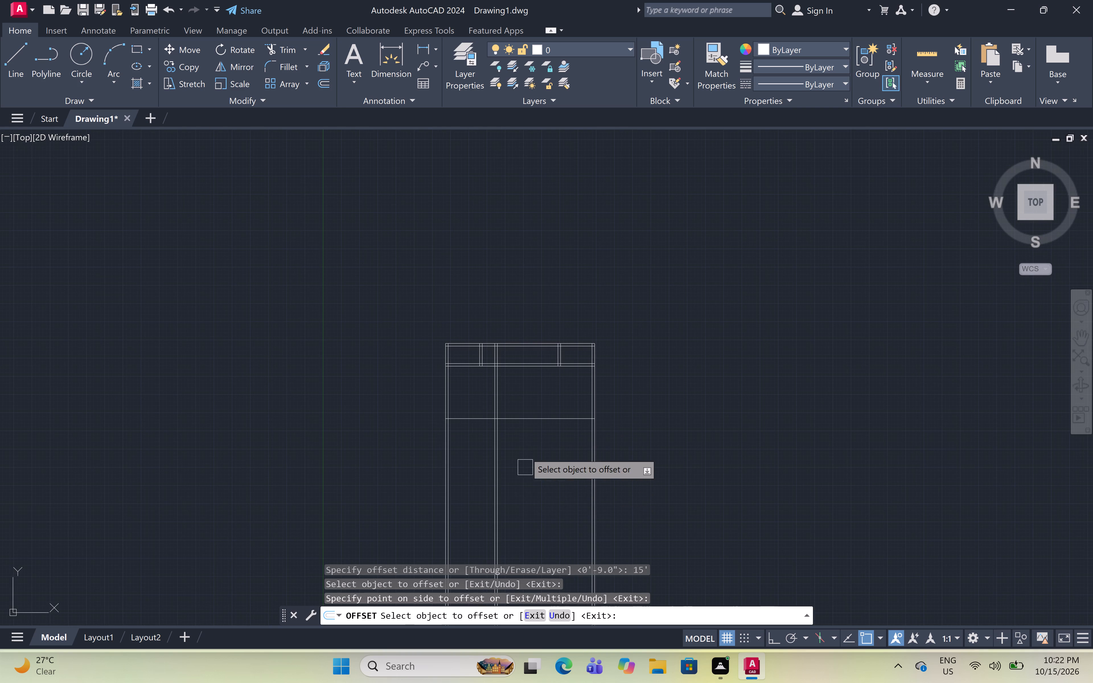
scroll(525, 437, "up", 3)
key("space")
Offset the new horizontal line 9" downward to form the third horizontal wall.
key("space")
type("9\"")
key("space")
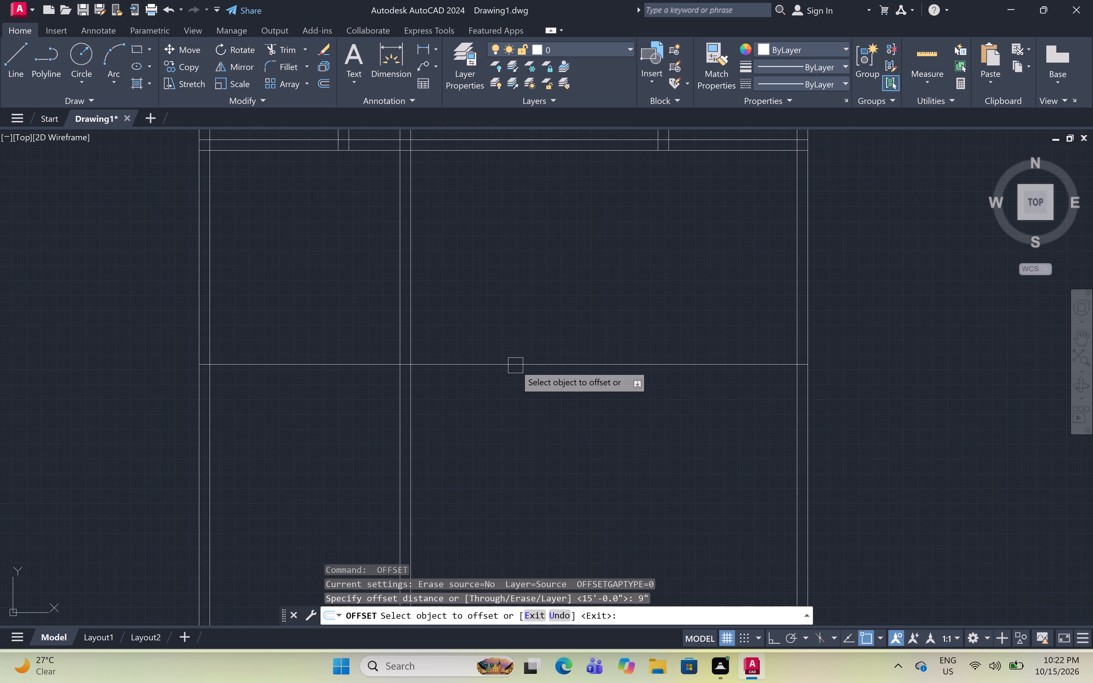
left_click(515, 365)
left_click_drag(518, 441, 519, 445)
key("Escape")
Trim the new partition wall below the third horizontal wall and above the second horizontal wall.
type("tr")
key("space")
left_click(478, 430)
left_click(371, 430)
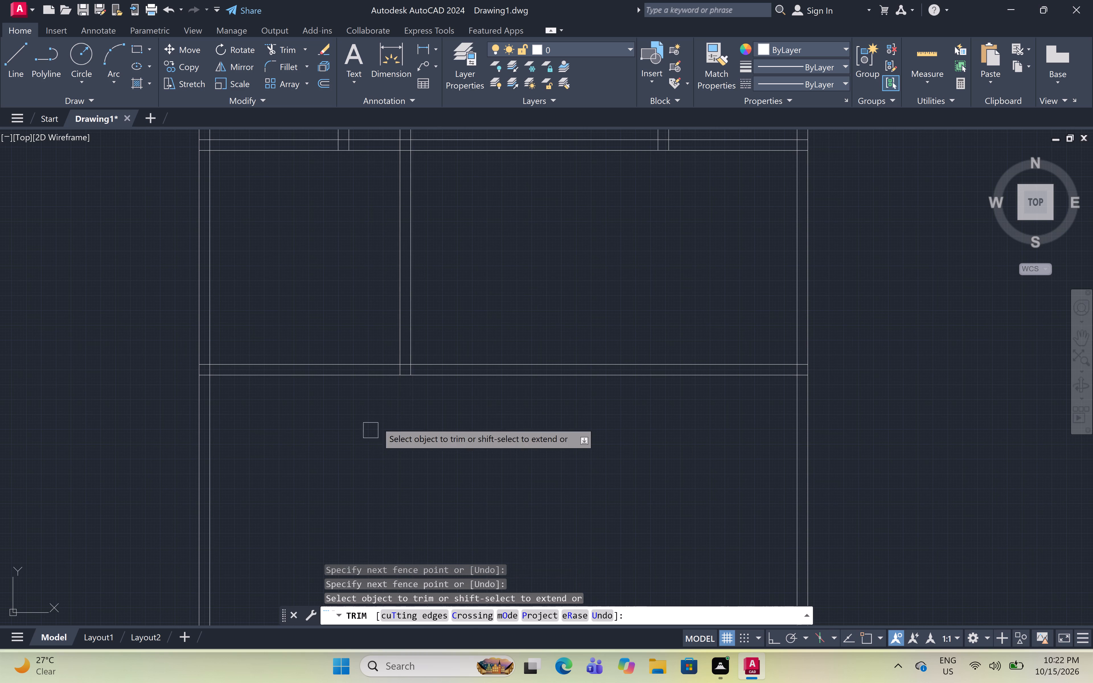
scroll(380, 421, "down", 2)
scroll(379, 308, "up", 4)
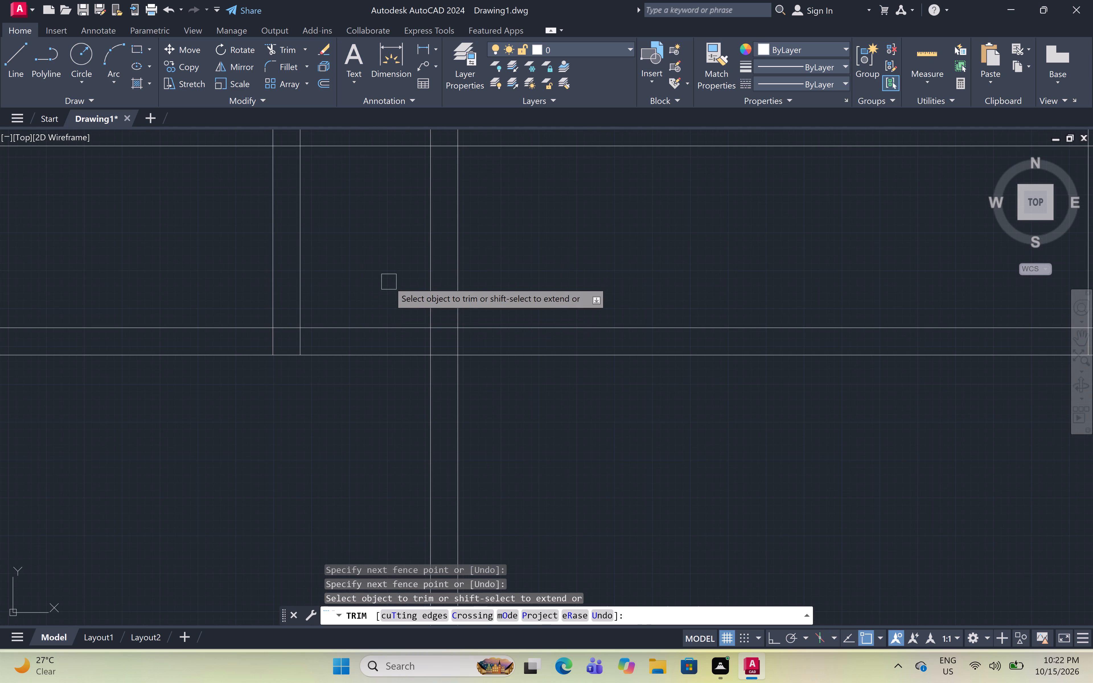
scroll(430, 371, "up", 1)
left_click(389, 254)
left_click(521, 234)
scroll(520, 236, "down", 3)
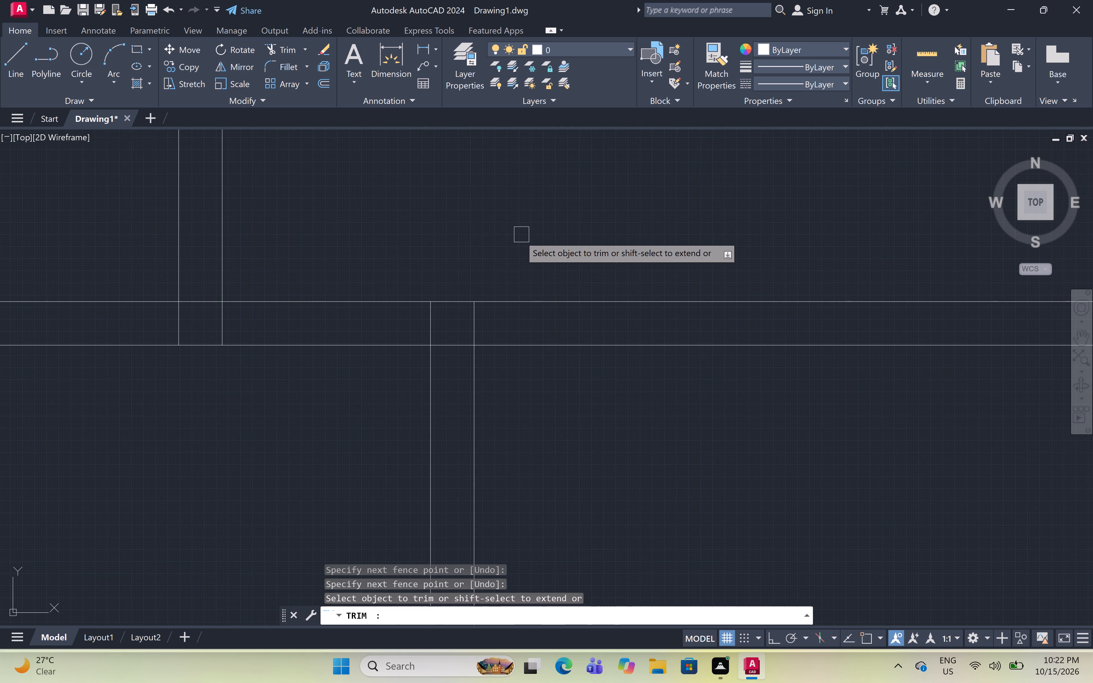
middle_click_drag(561, 361, 477, 340)
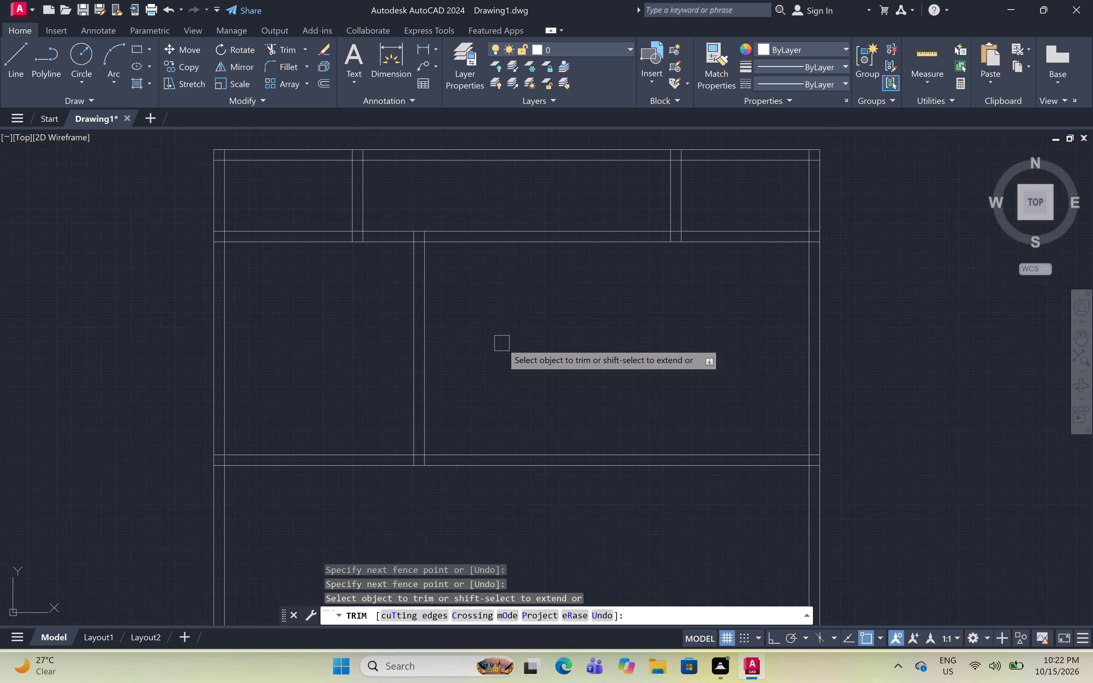
key("Escape")
Offset the right-hand line of the trimmed partition wall 13' to the right.
type("off 1")
type("3'")
key("space")
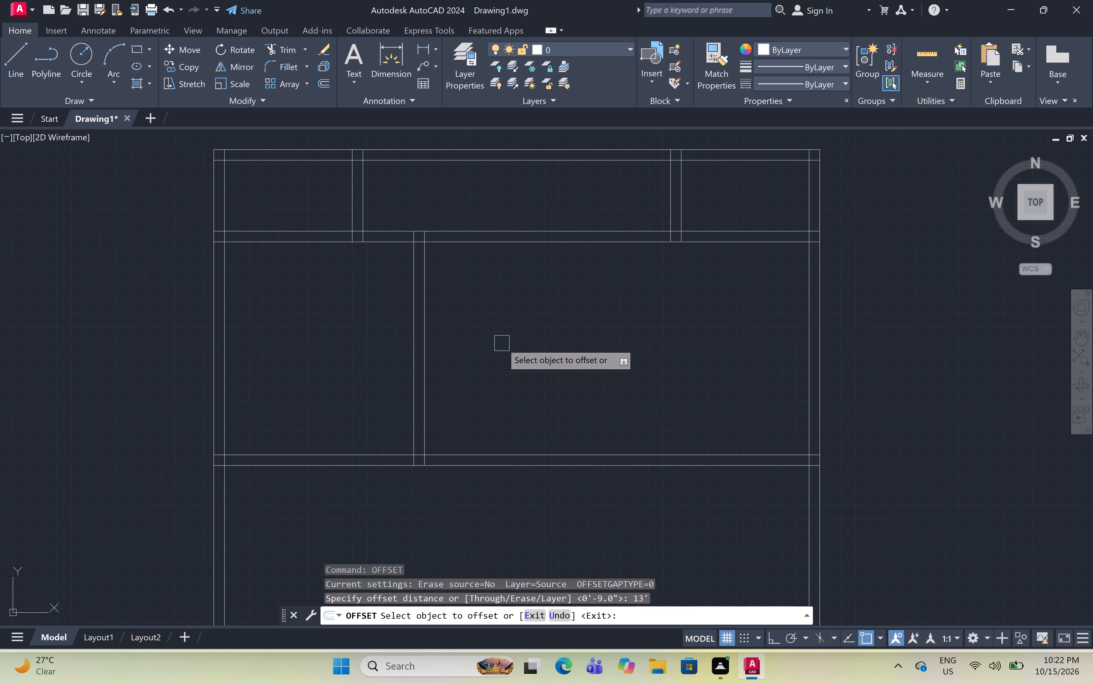
left_click_drag(428, 371, 441, 373)
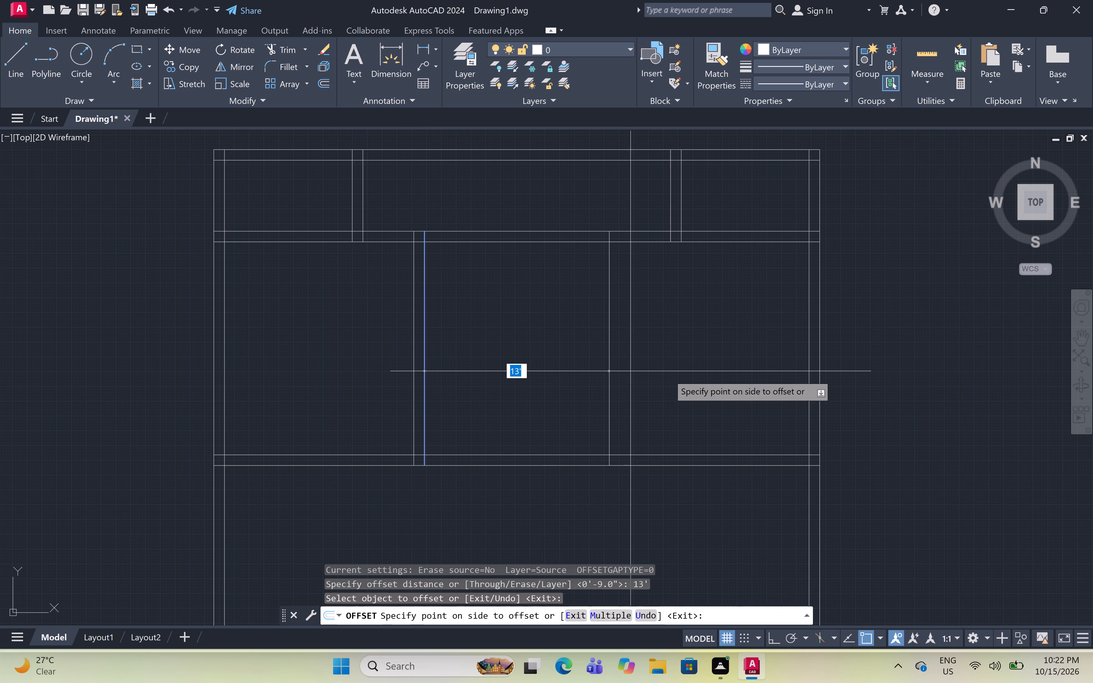
left_click(687, 378)
key("space")
Offset the new vertical line 9" to the right to form the second partition wall of the middle row.
key("space")
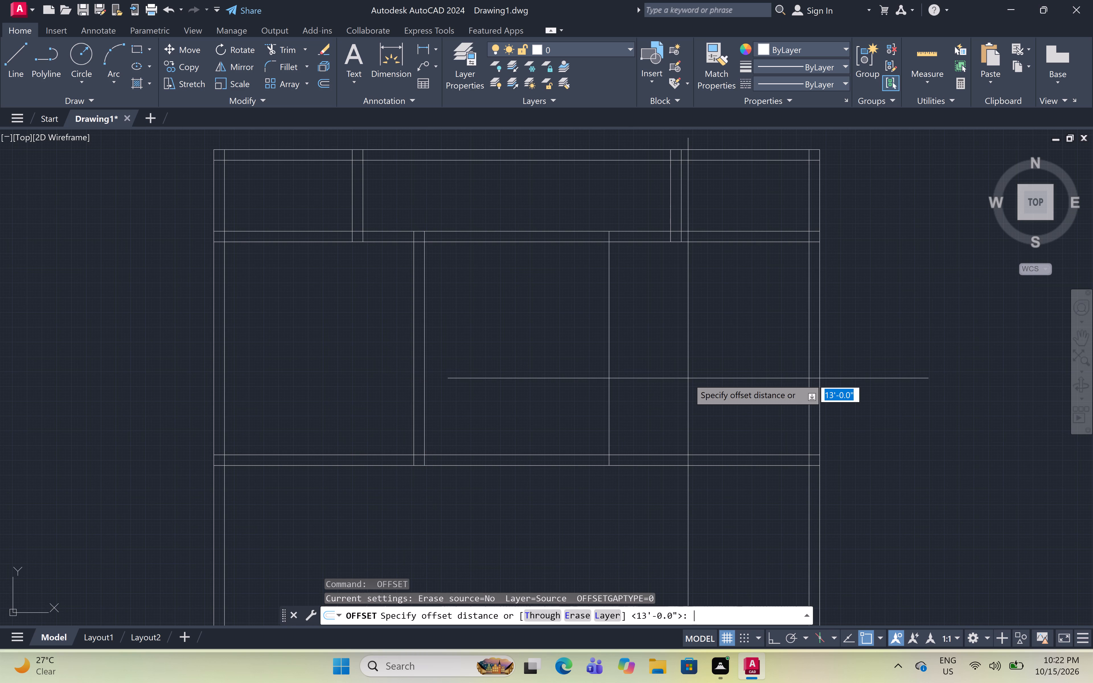
key("9")
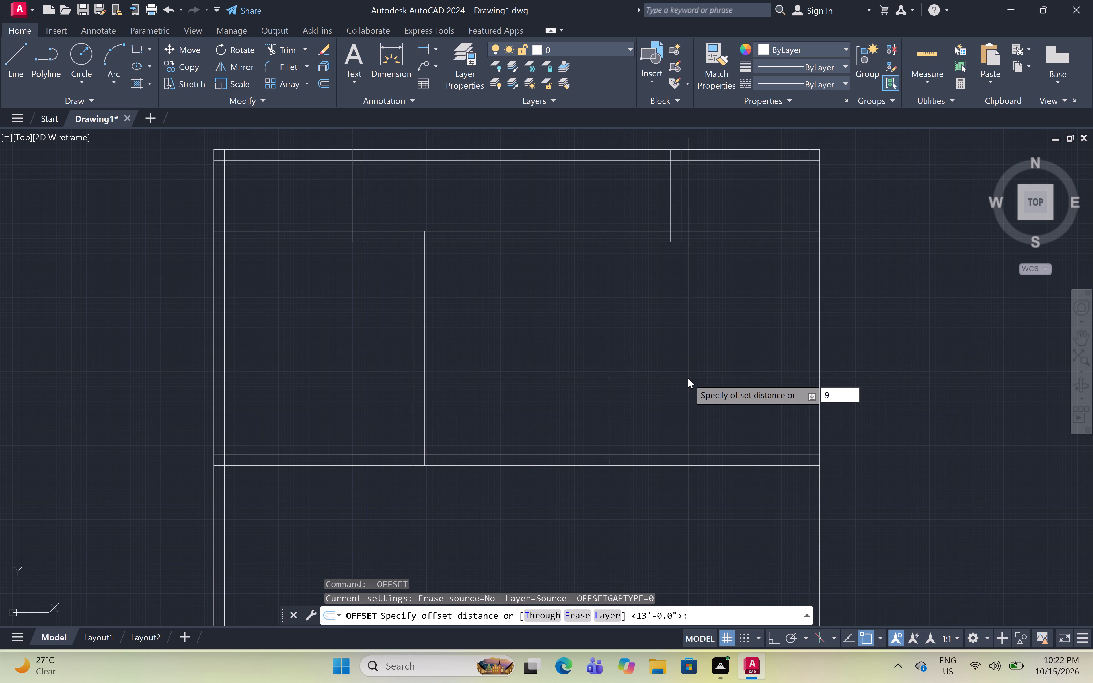
type("\"")
key("space")
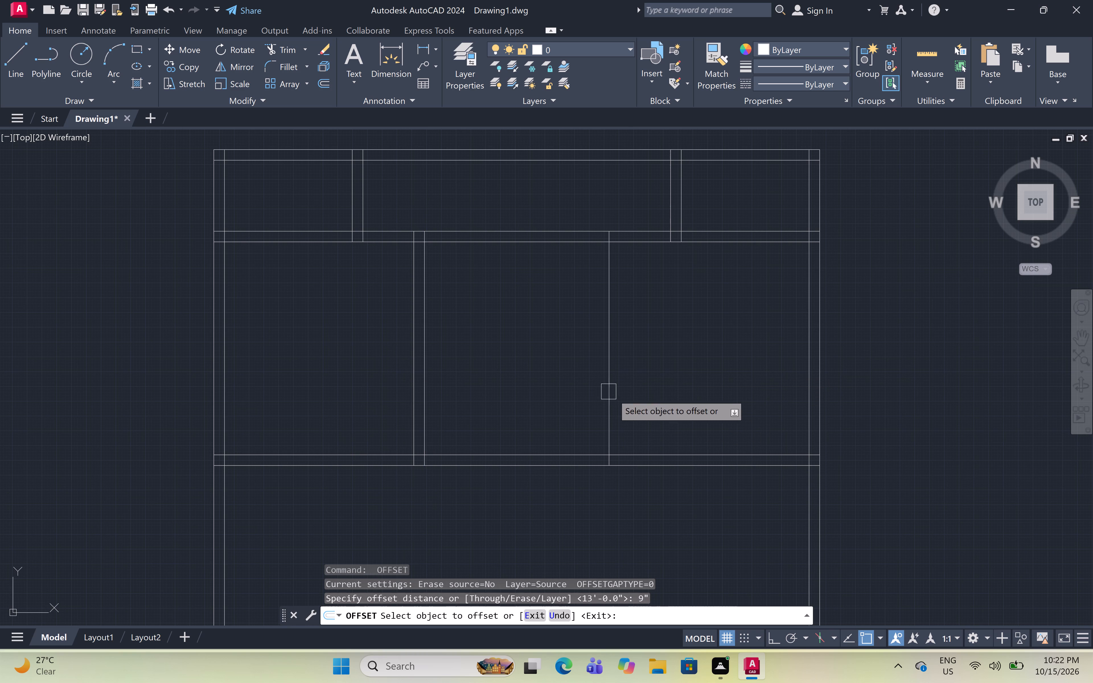
left_click(615, 396)
left_click(661, 396)
scroll(662, 393, "down", 3)
middle_click_drag(671, 471, 667, 426)
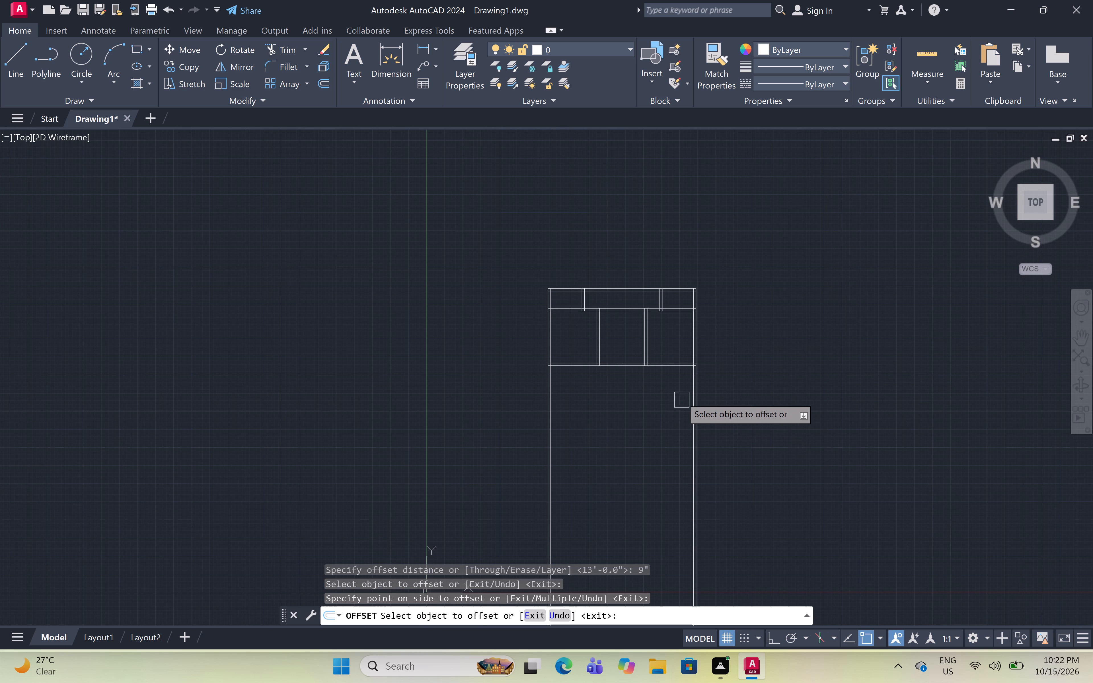
scroll(682, 396, "down", 1)
scroll(656, 389, "up", 3)
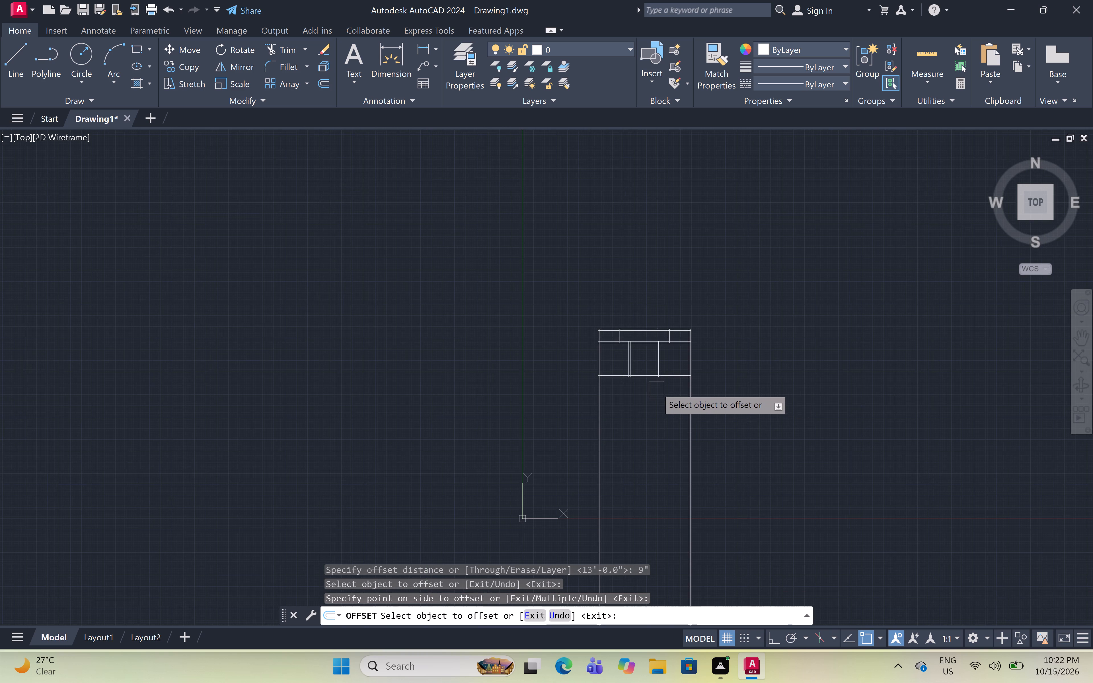
middle_click_drag(654, 429, 660, 369)
scroll(661, 371, "down", 1)
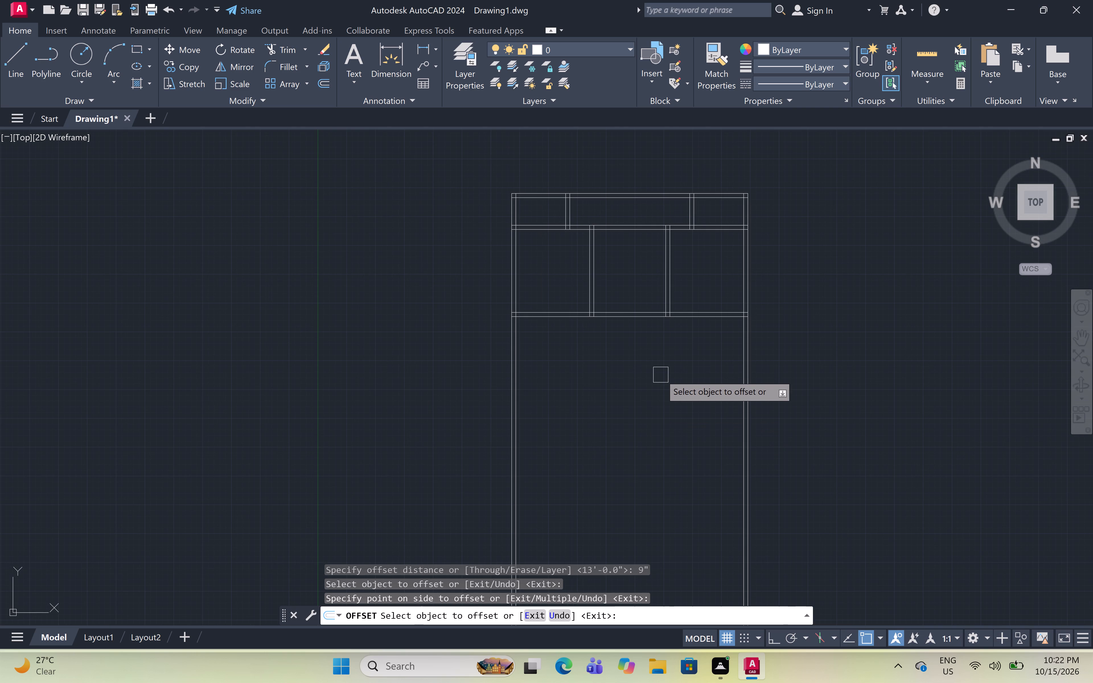
key("Escape")
Offset the inner line of the left outer wall 5' to the right.
type("ogg")
key("BackSpace")
key("BackSpace")
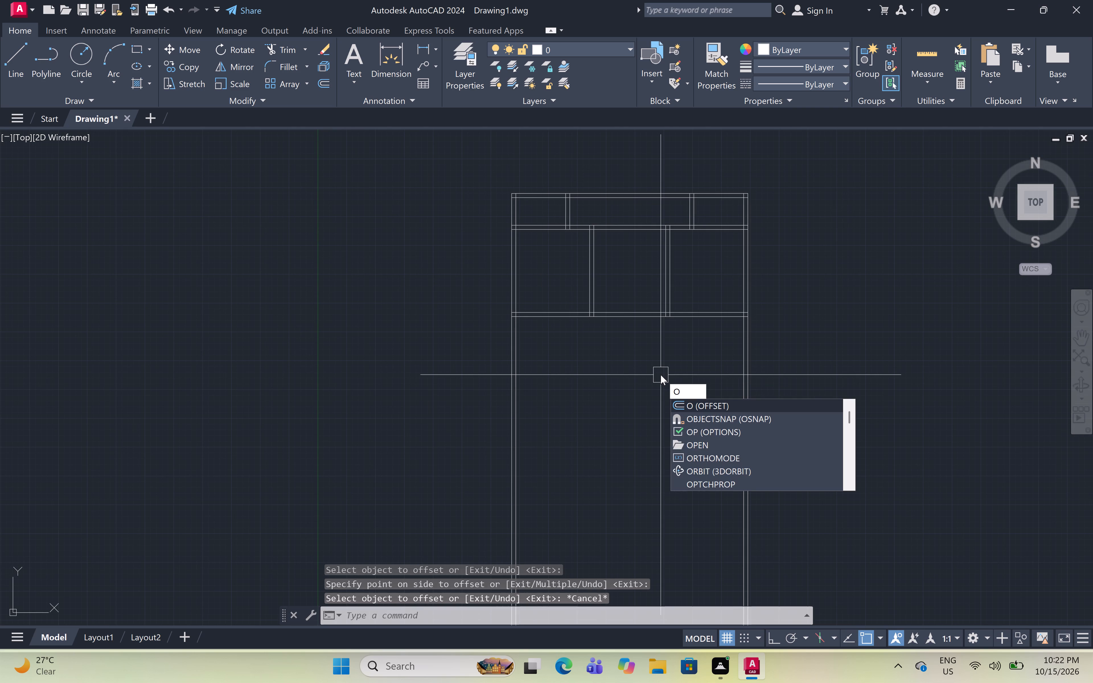
type("ff")
key("space")
type("5'")
key("space")
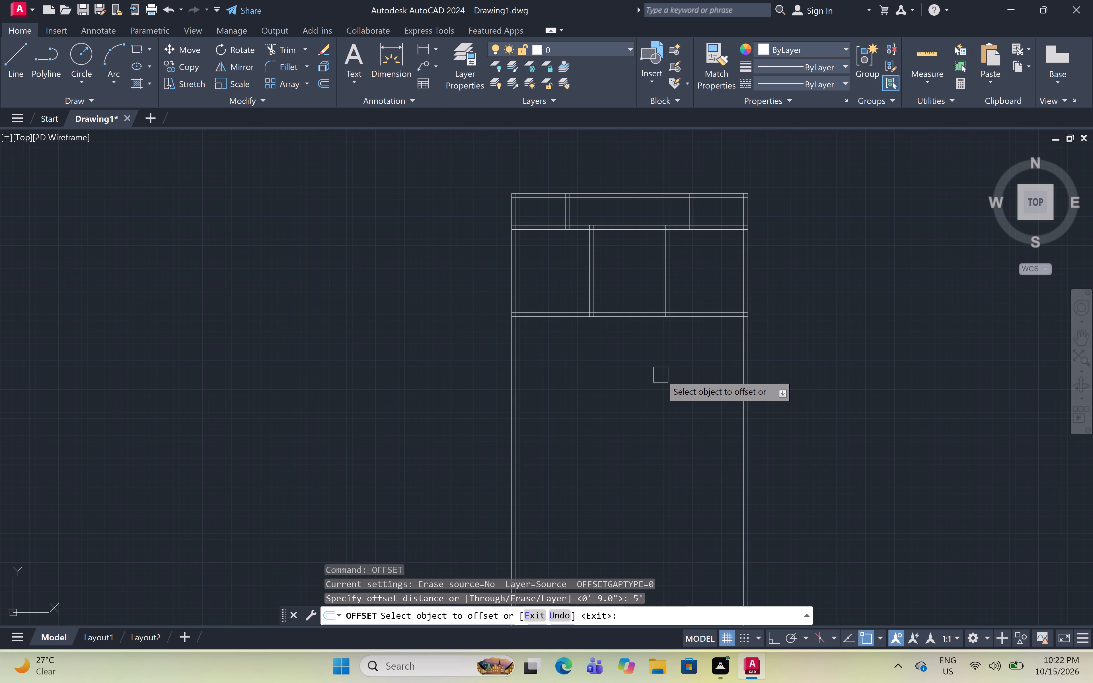
scroll(533, 368, "up", 2)
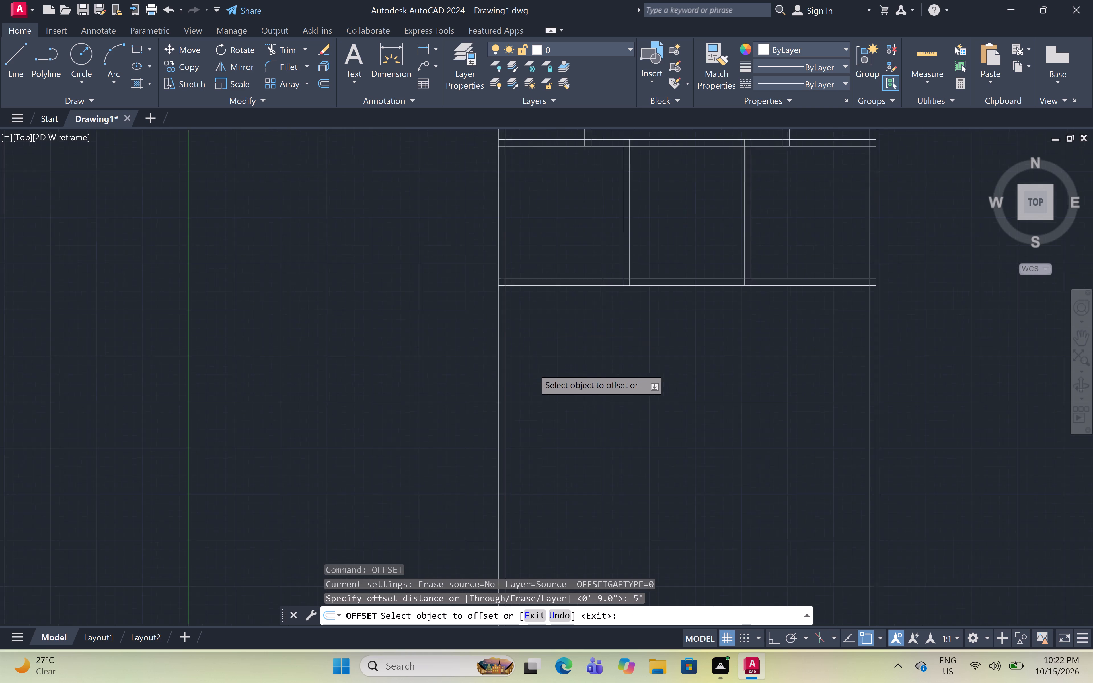
left_click_drag(492, 344, 510, 344)
left_click(684, 329)
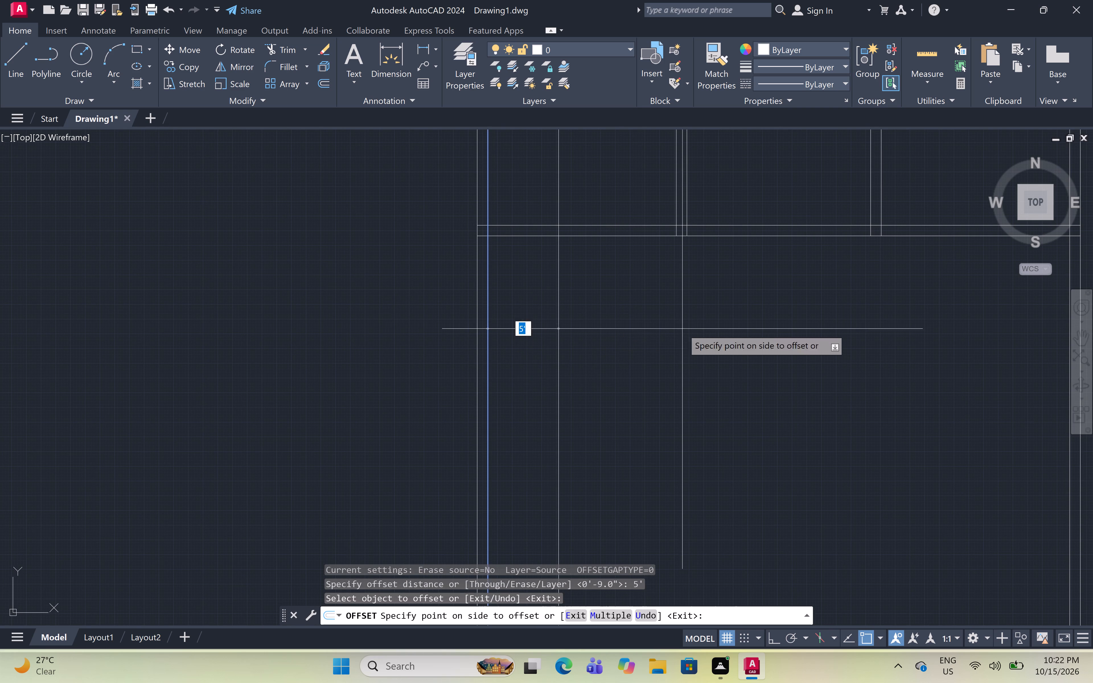
key("space")
Offset the new vertical line 9" to the right to form a wall beside the left outer wall.
key("space")
type("9\"")
key("space")
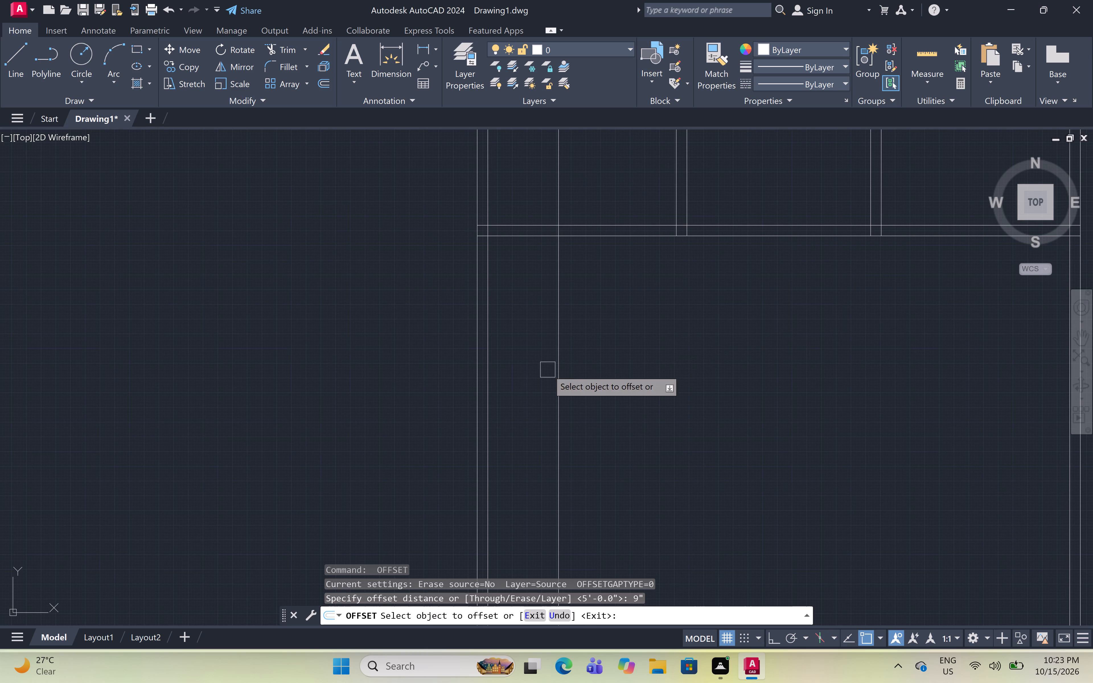
left_click_drag(560, 359, 566, 360)
left_click(676, 346)
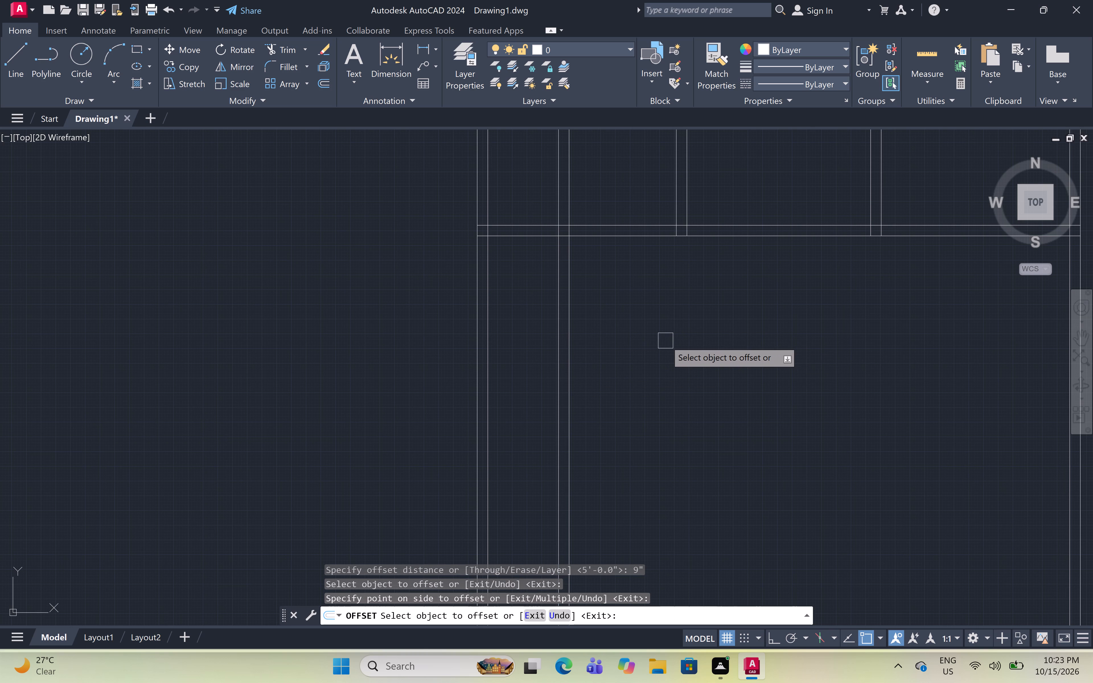
key("space")
Offset the lower line of the third horizontal wall 14' downward.
key("space")
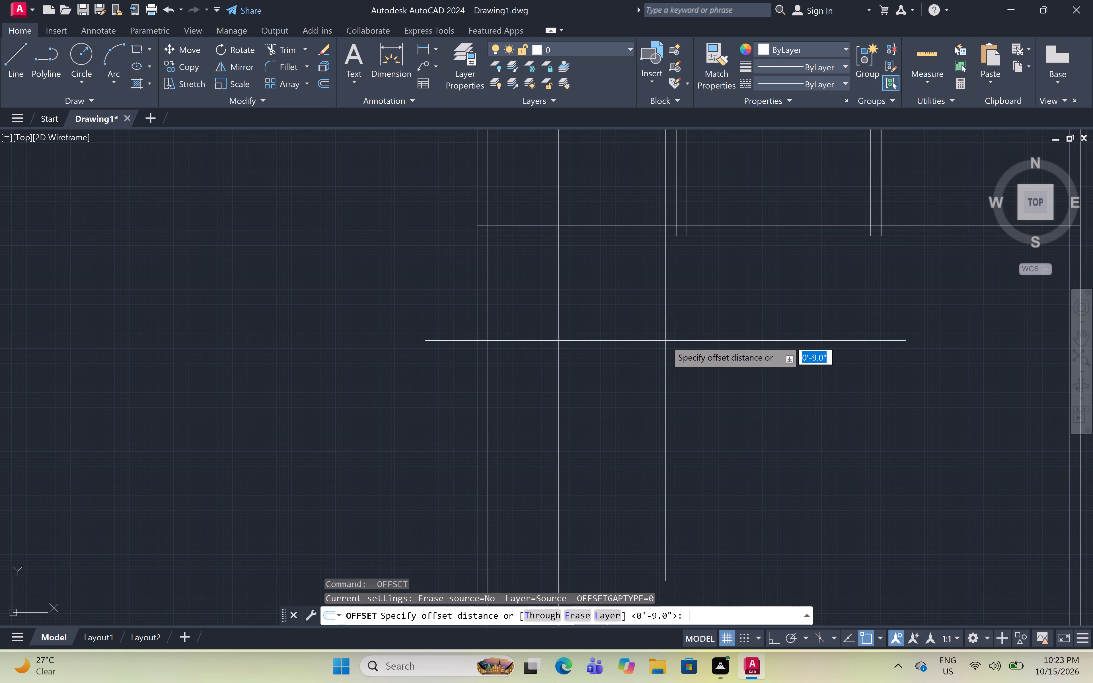
type("14")
key("apostrophe")
key("space")
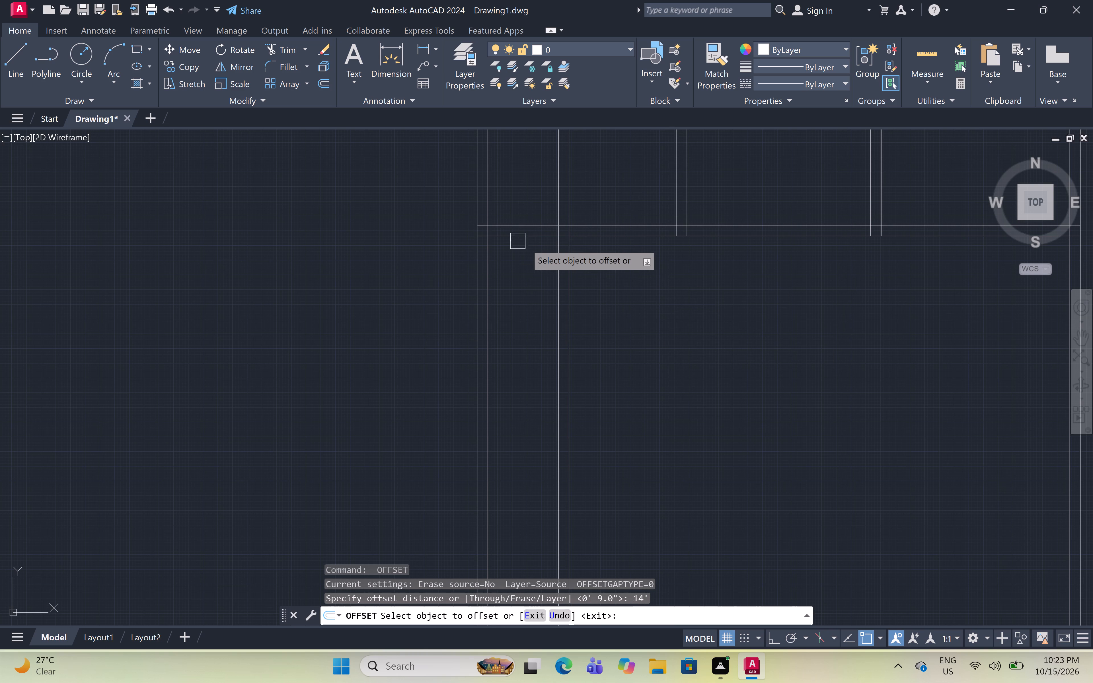
left_click(530, 236)
left_click(536, 308)
scroll(535, 298, "down", 1)
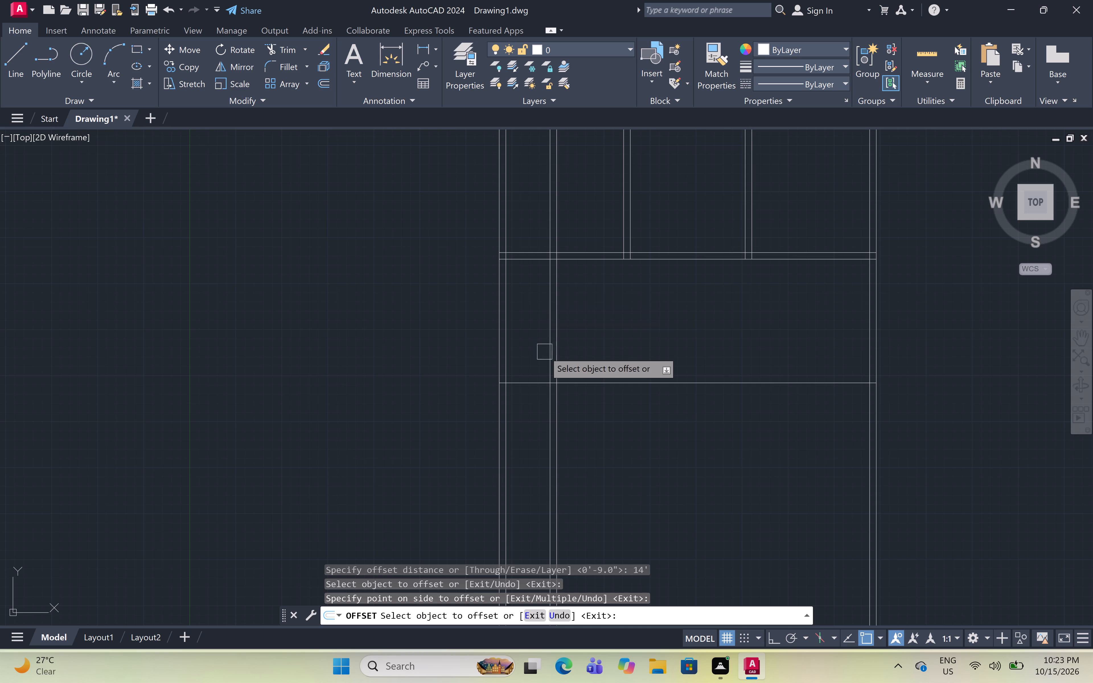
scroll(566, 397, "up", 2)
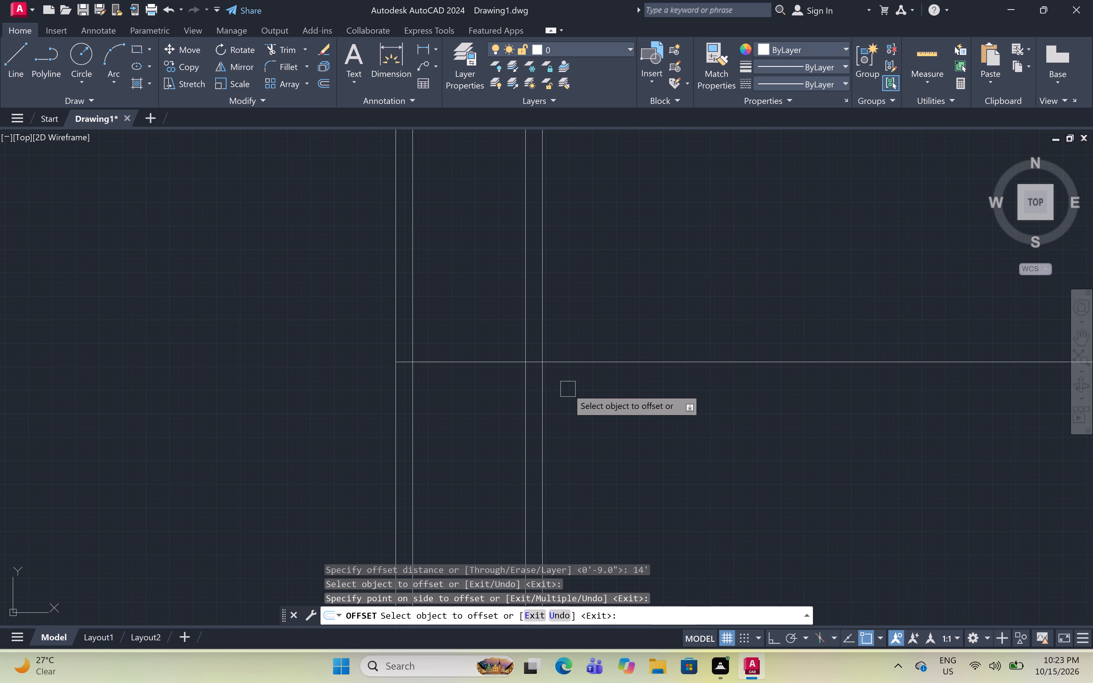
key("space")
Offset the new horizontal line 9" downward to form the fourth horizontal wall.
key("space")
type("9")
key("shift+quotedbl")
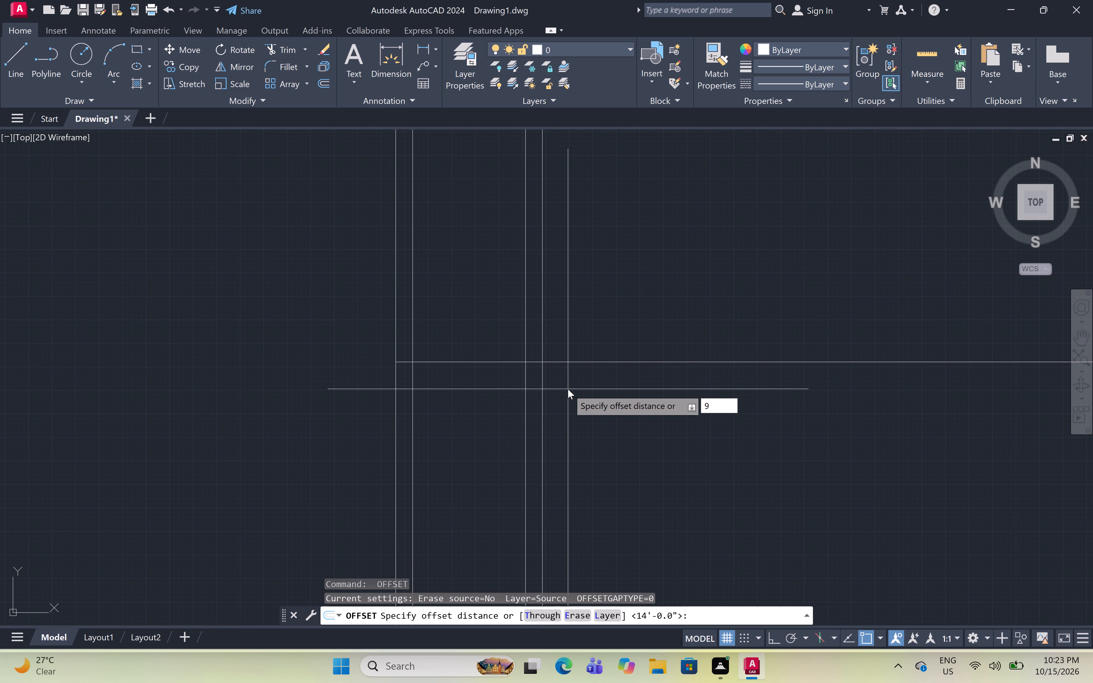
key("space")
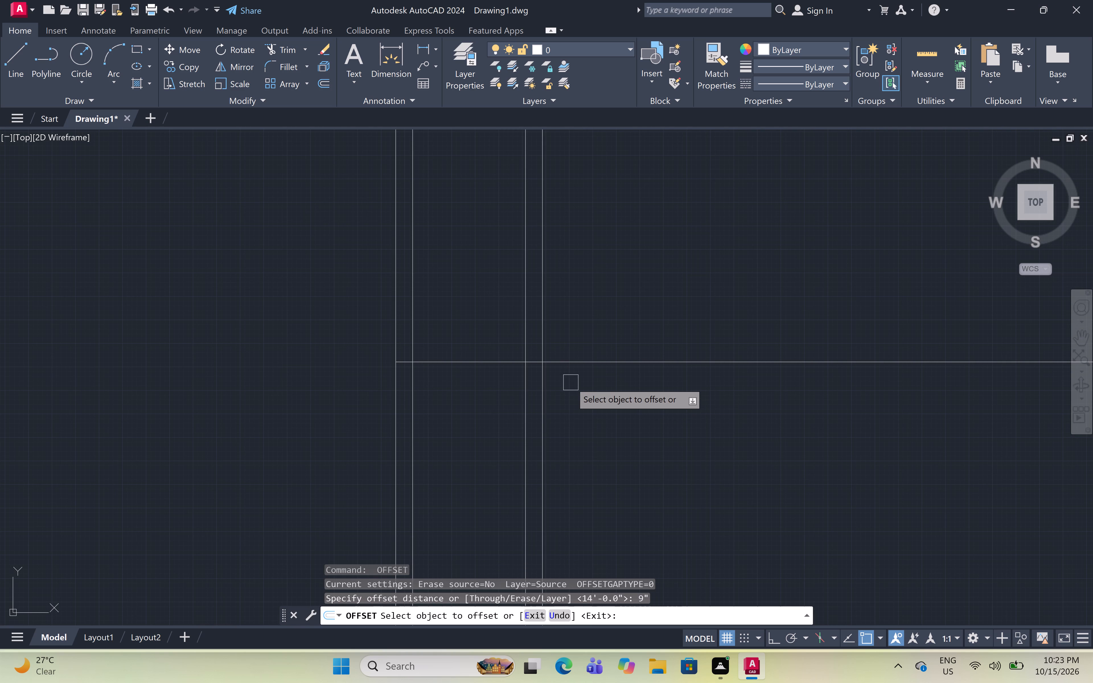
left_click(565, 358)
left_click_drag(576, 412, 578, 415)
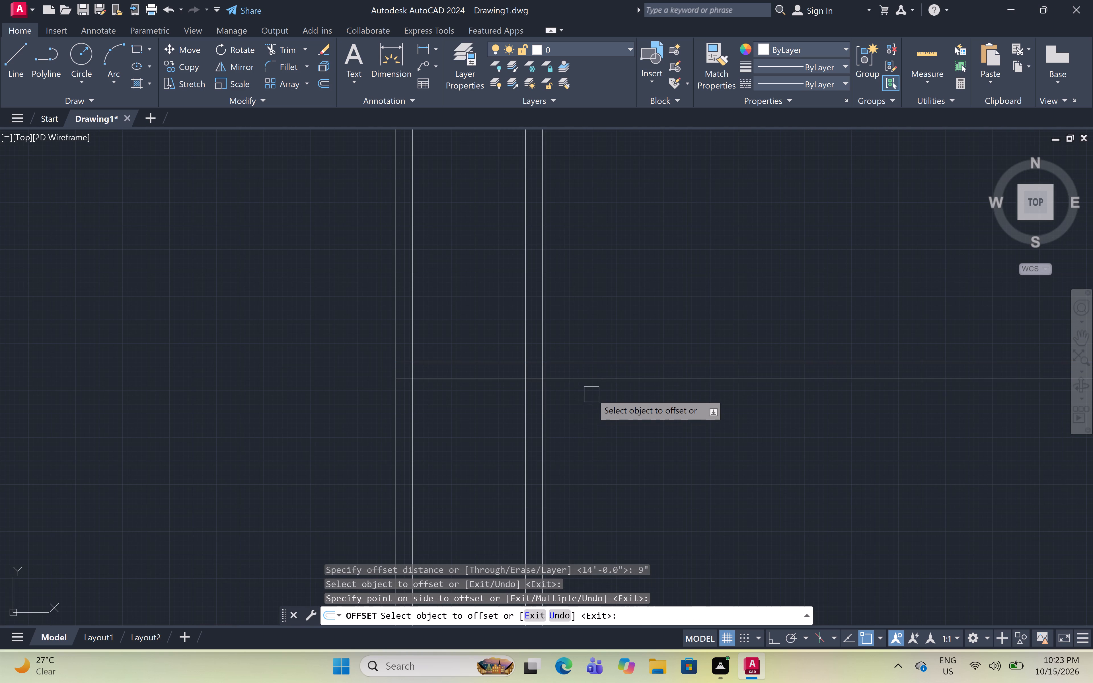
key("Escape")
Trim the two lines of the wall beside the left outer wall where they extend above the third horizontal wall.
scroll(597, 379, "down", 3)
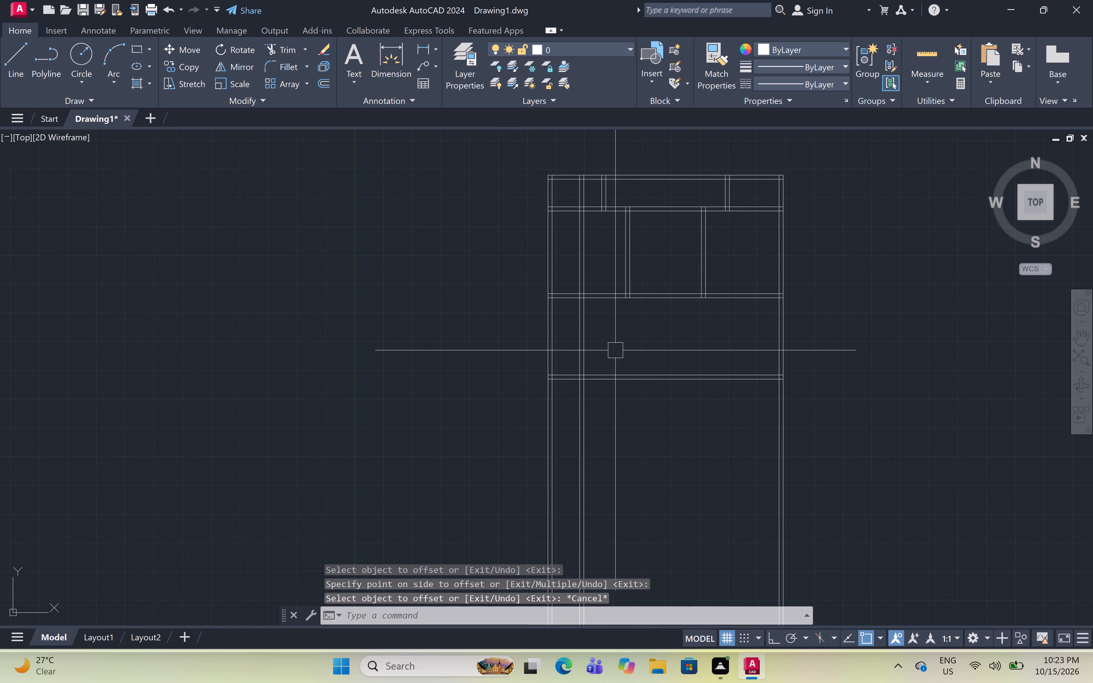
scroll(611, 348, "up", 2)
type("tr")
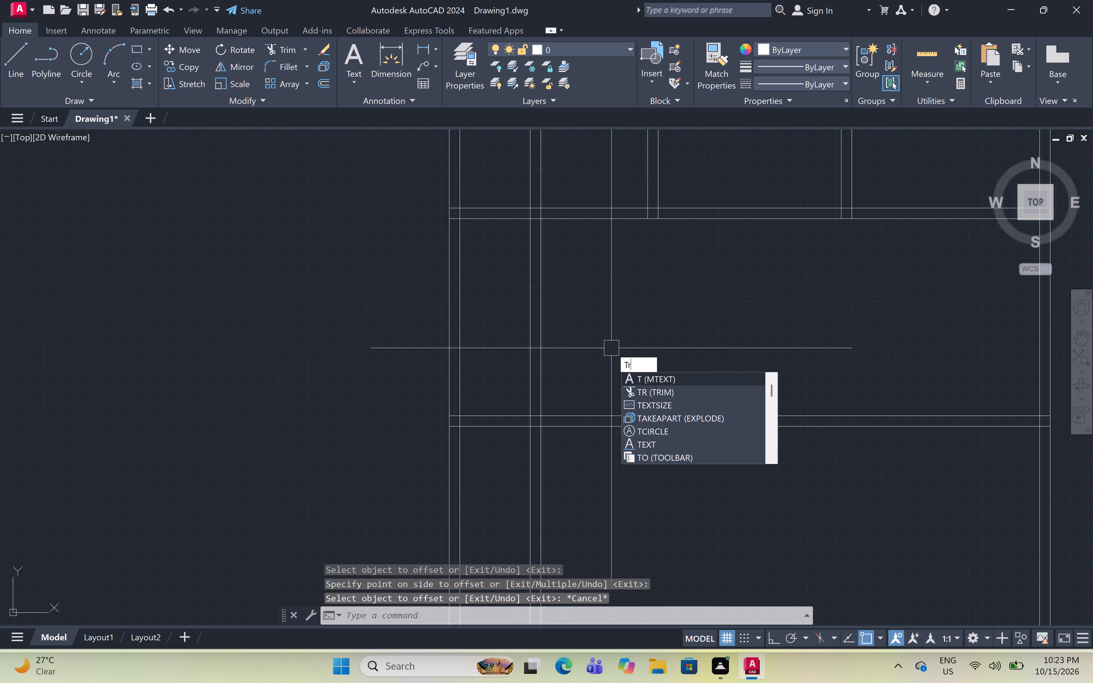
key("space")
left_click(580, 179)
left_click(492, 180)
scroll(509, 177, "down", 1)
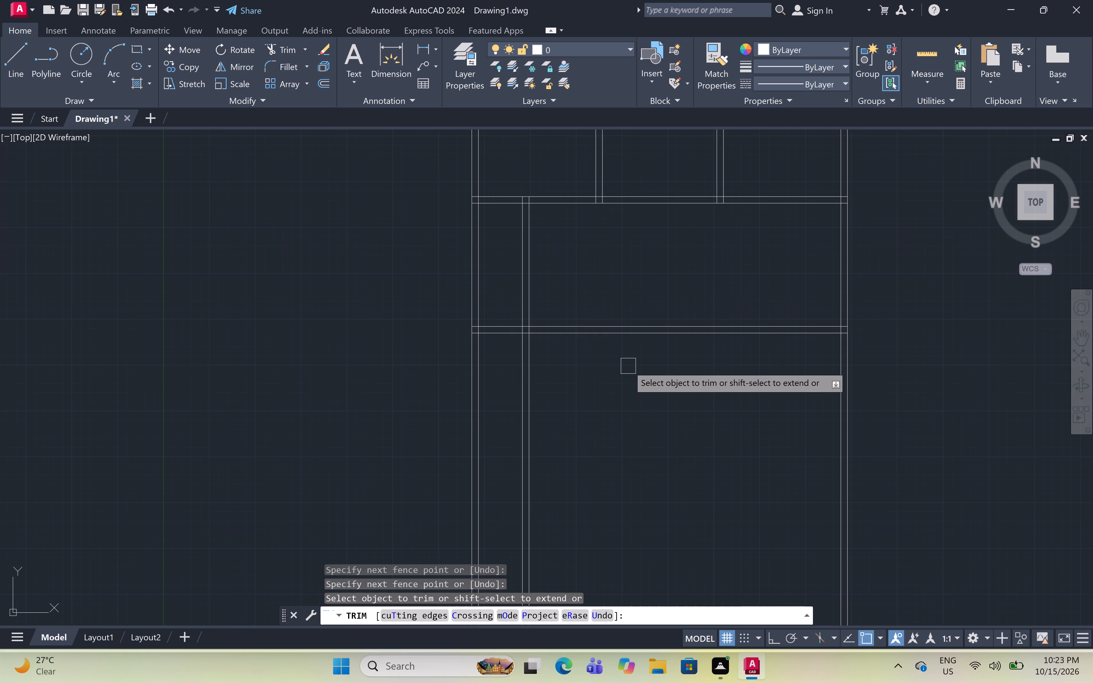
key("Escape")
Offset the inner line of the right outer wall 9'1" to the left.
key("o")
type("ff")
key("space")
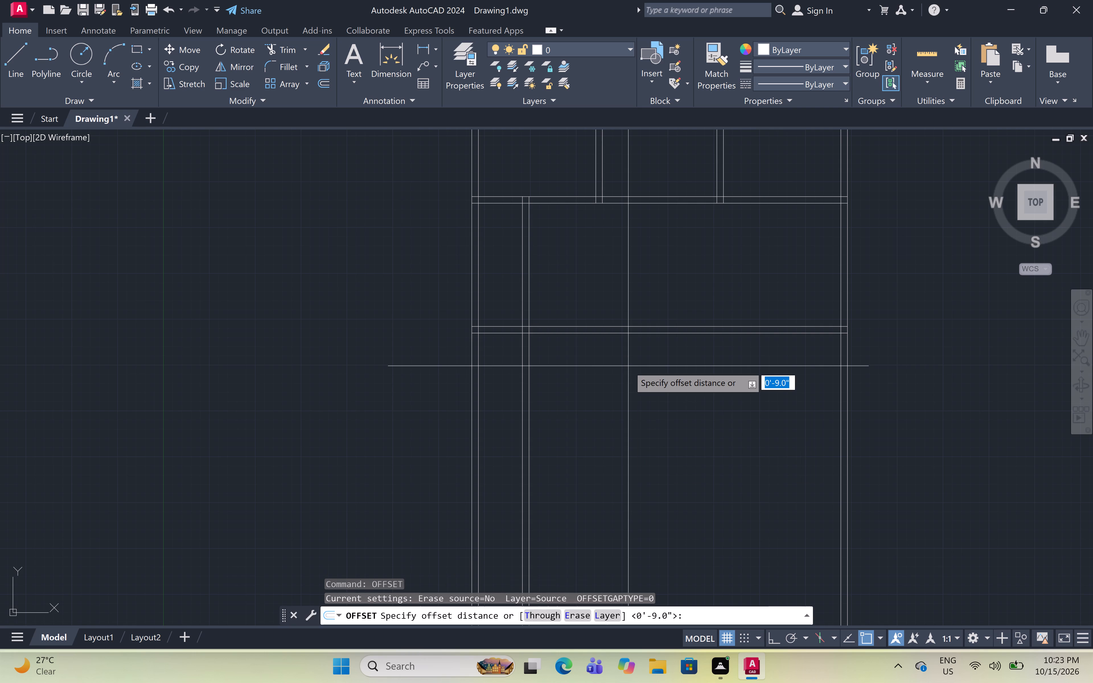
type("9'")
type("1\"")
key("space")
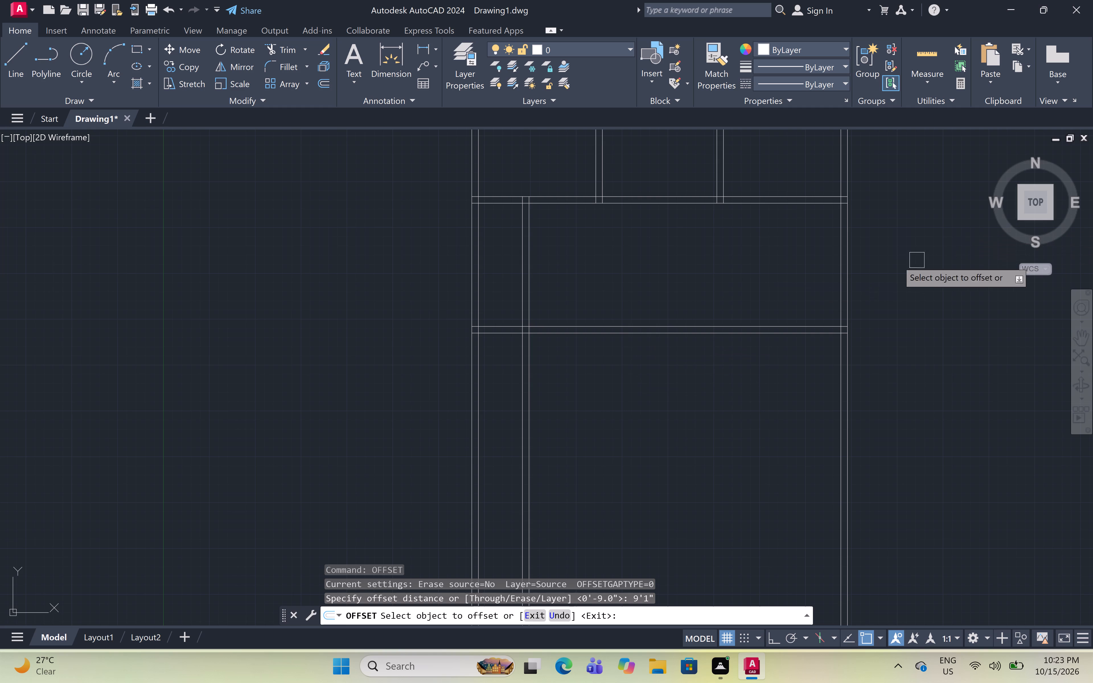
scroll(813, 244, "up", 1)
left_click(852, 292)
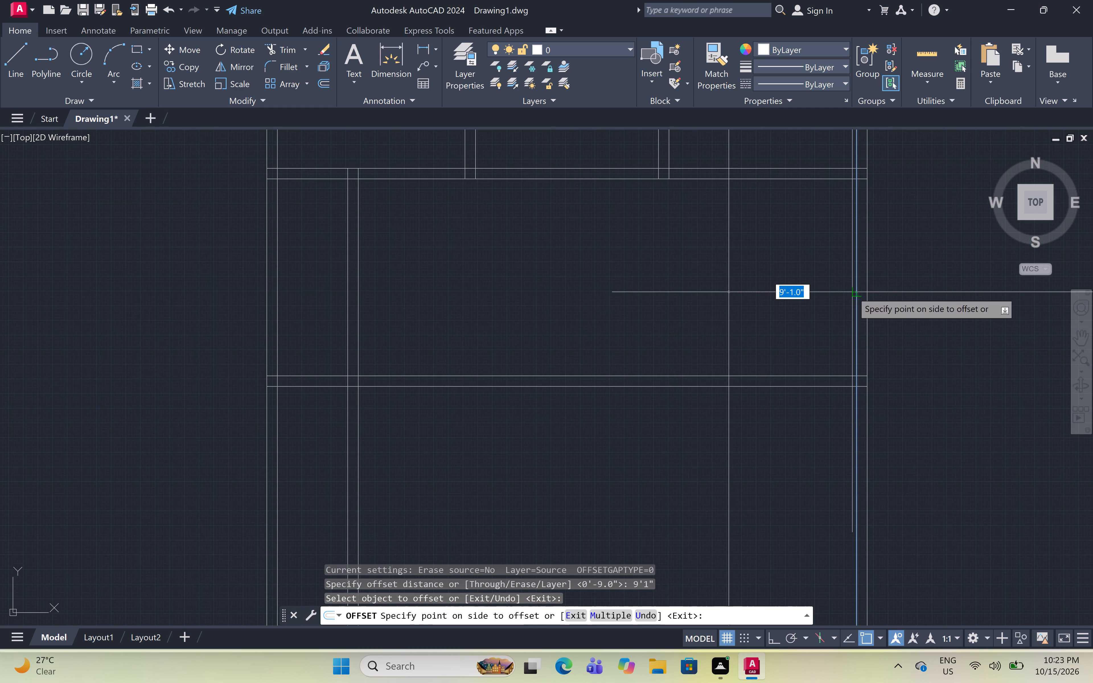
left_click(733, 304)
key("space")
Offset the new vertical line 9" to the left to form the right partition wall of the third row.
key("space")
key("9")
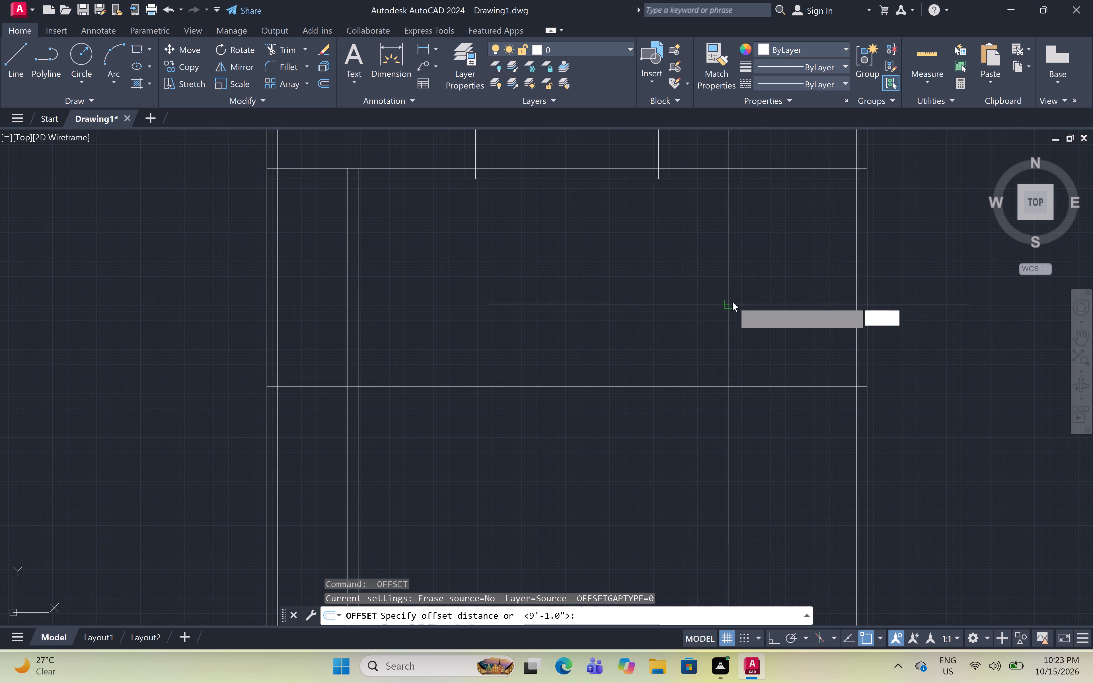
key("shift+quotedbl")
key("space")
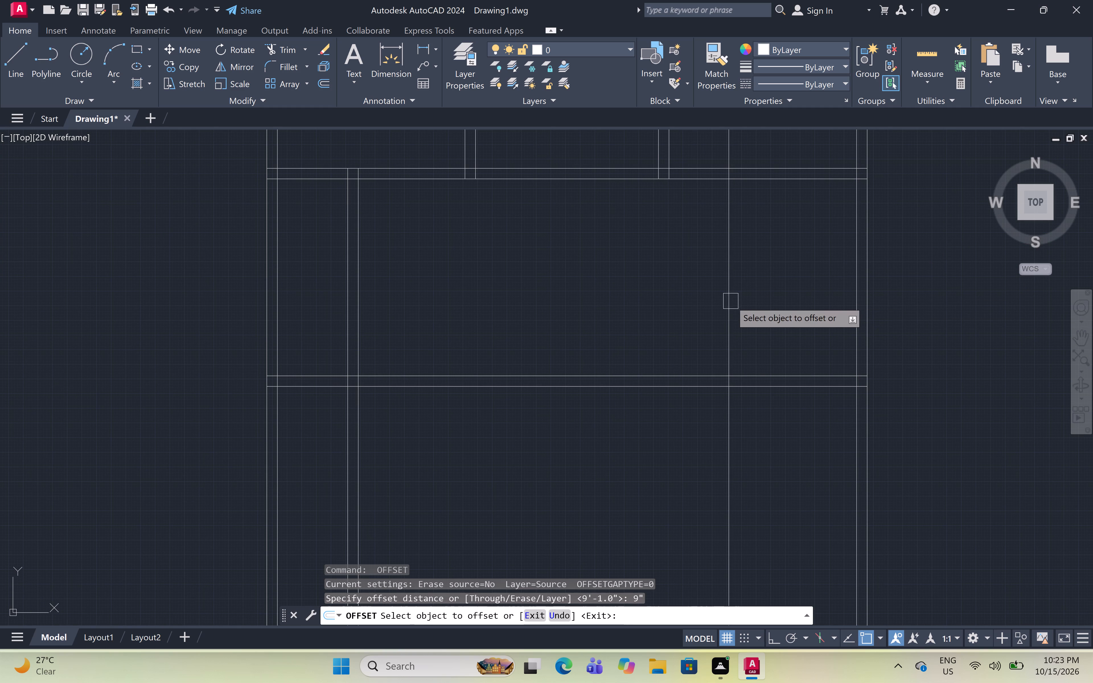
left_click(731, 301)
left_click(593, 330)
key("Escape")
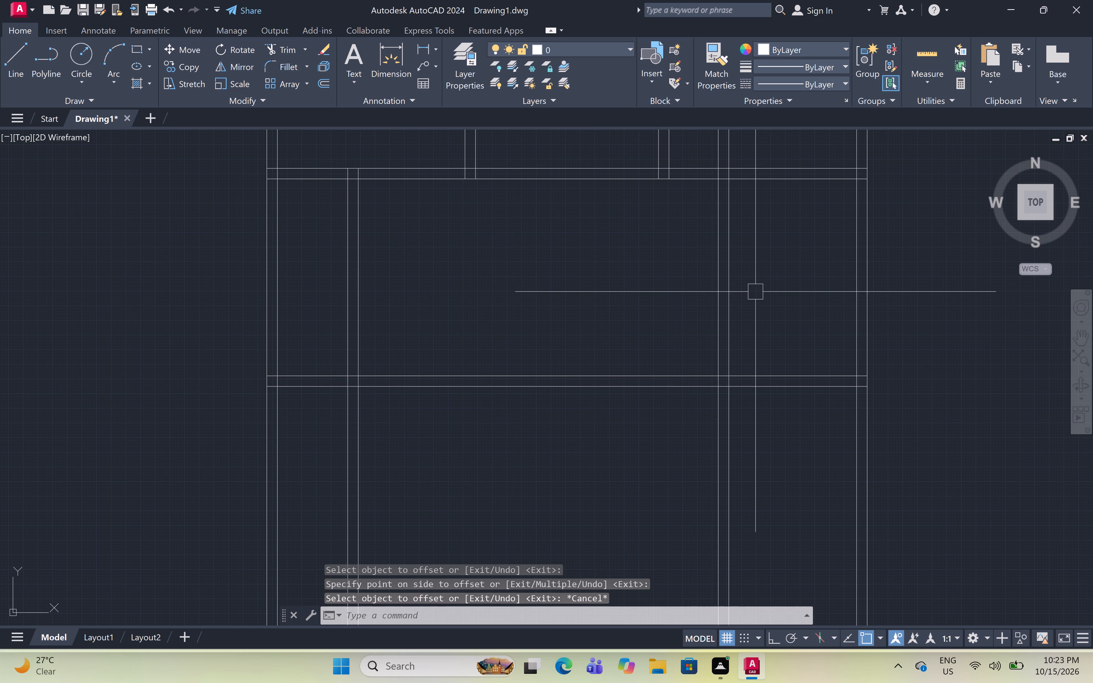
Trim the right partition's lines below the fourth horizontal wall and above the third horizontal wall.
key("t")
type("r")
key("space")
left_click_drag(771, 433, 763, 435)
left_click(625, 437)
scroll(676, 415, "down", 2)
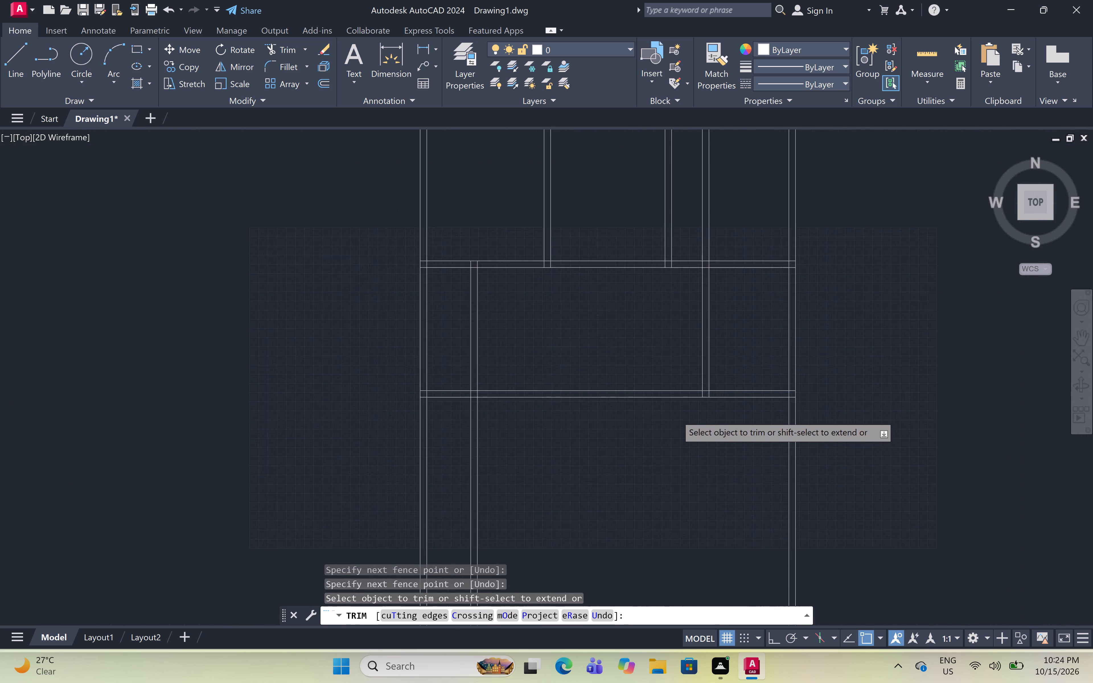
scroll(676, 415, "down", 1)
scroll(692, 345, "up", 4)
scroll(703, 404, "up", 3)
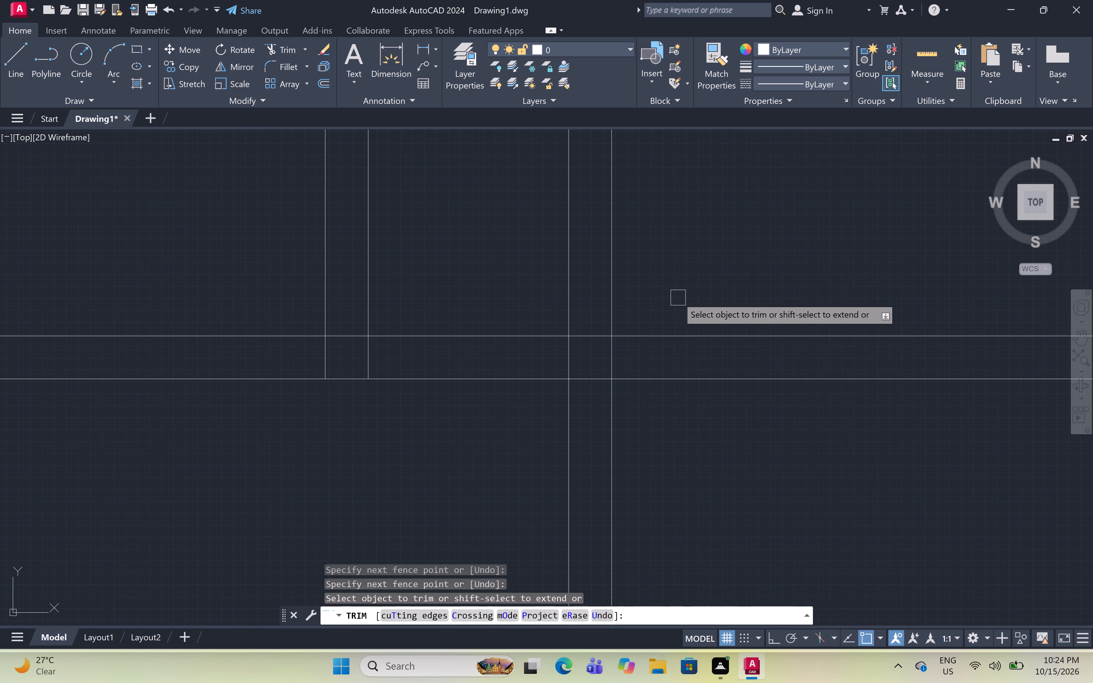
left_click_drag(675, 294, 671, 294)
left_click(546, 301)
scroll(692, 252, "down", 3)
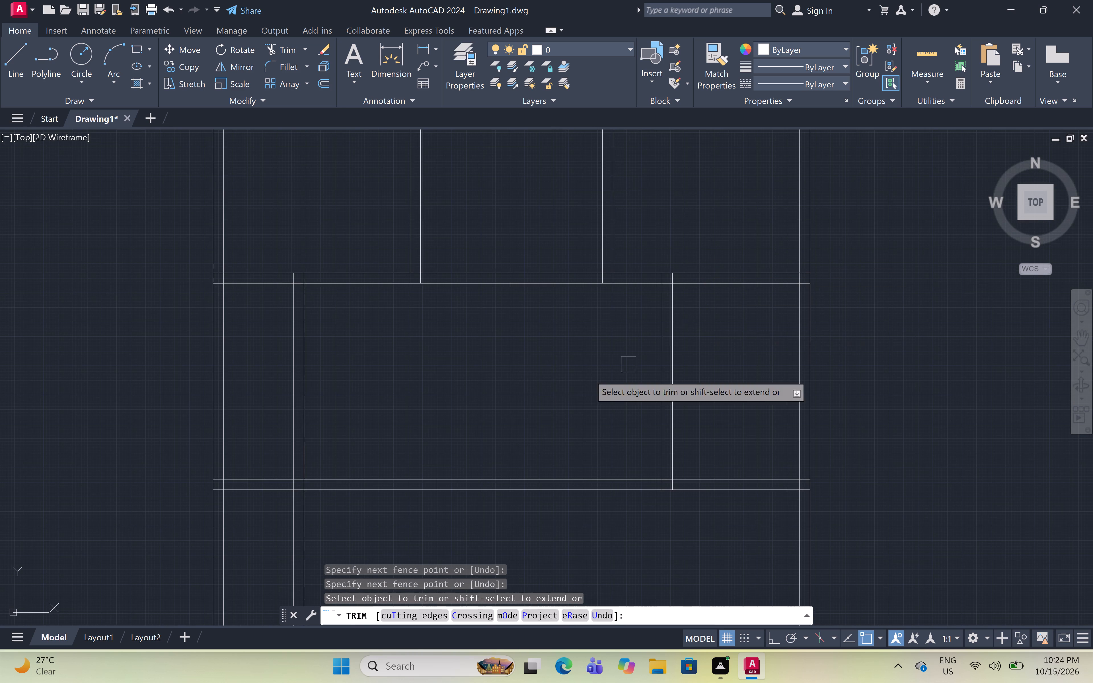
Trim the left partition's two lines where they extend below the fourth horizontal wall.
scroll(547, 382, "down", 1)
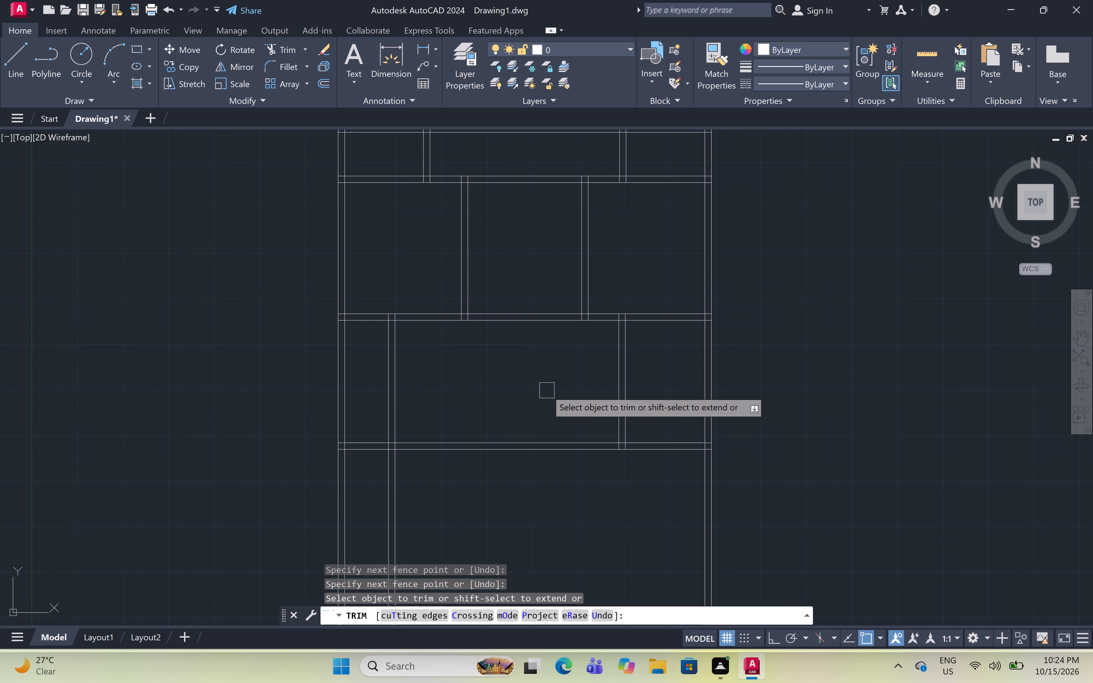
scroll(522, 380, "down", 2)
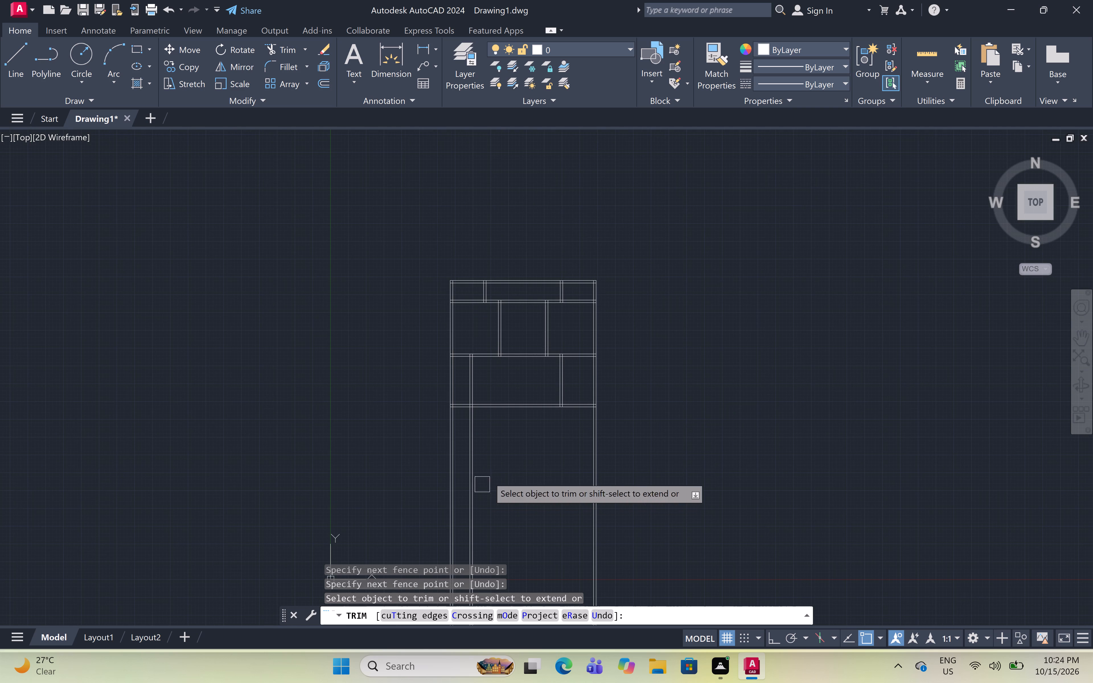
middle_click_drag(495, 464, 509, 416)
scroll(490, 380, "up", 4)
left_click_drag(410, 330, 415, 329)
left_click(558, 332)
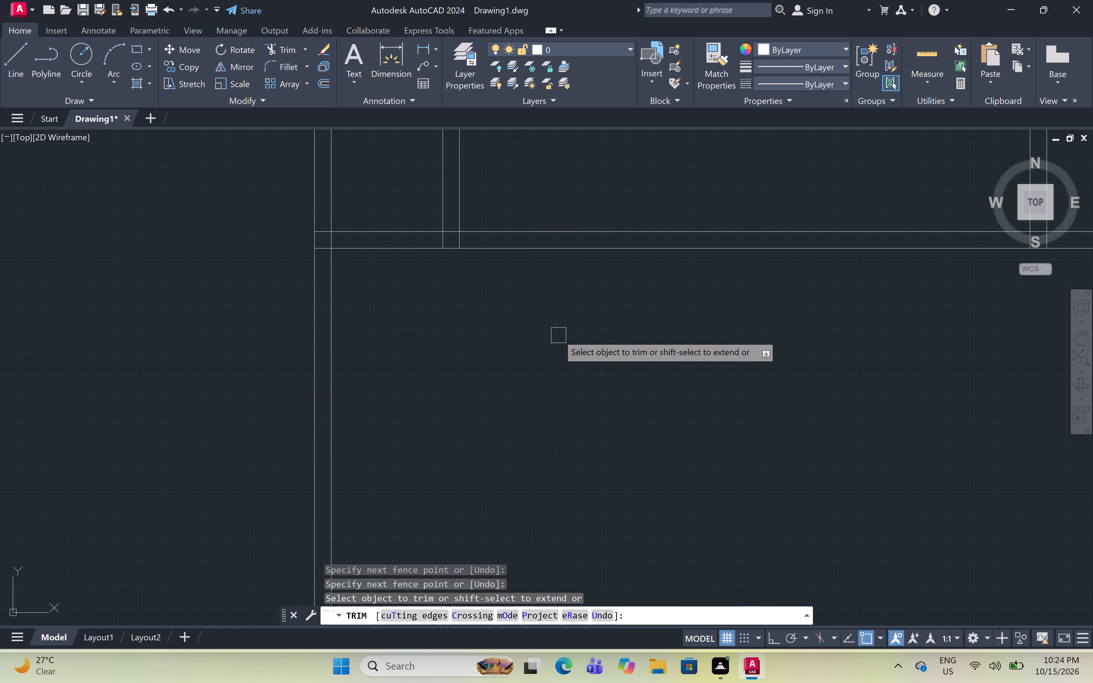
key("Escape")
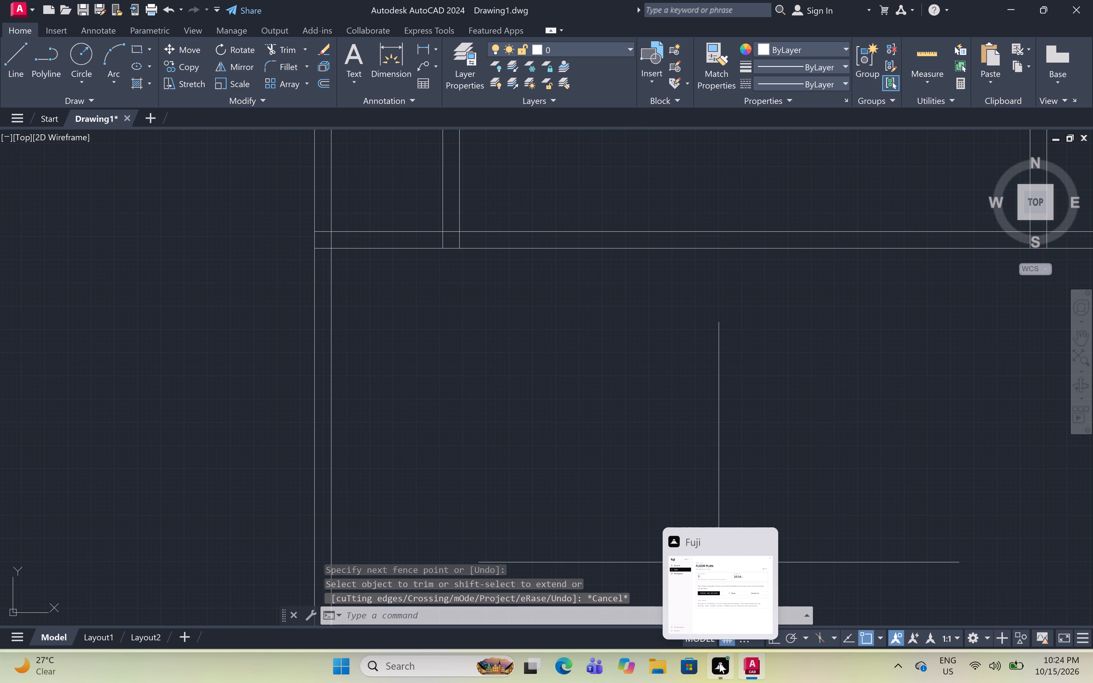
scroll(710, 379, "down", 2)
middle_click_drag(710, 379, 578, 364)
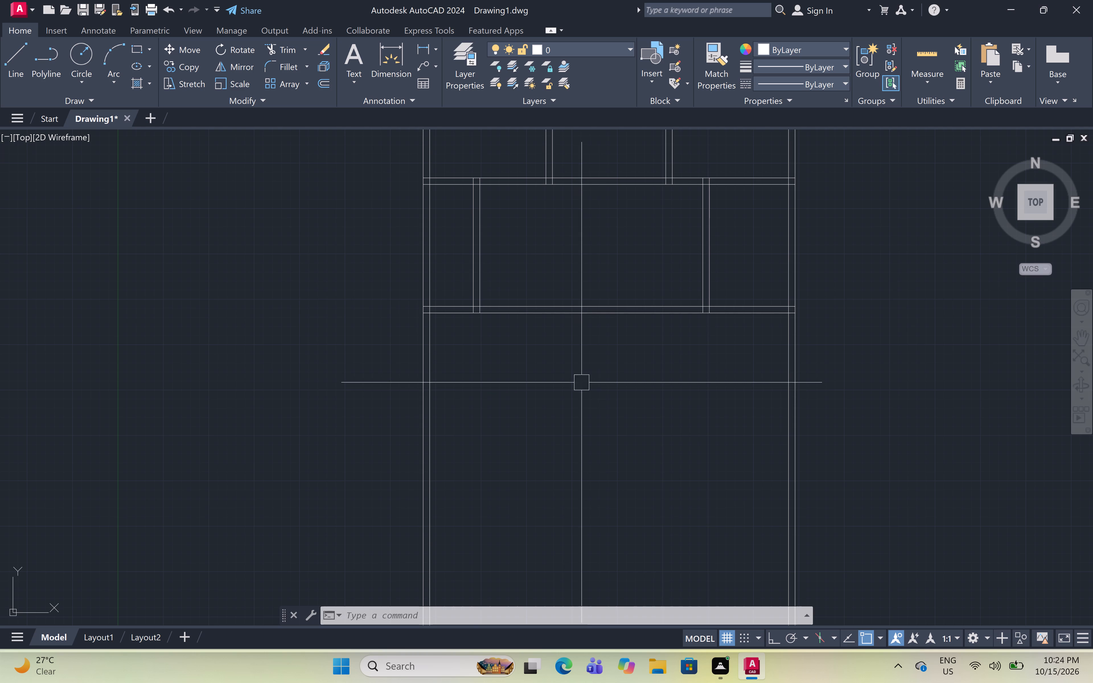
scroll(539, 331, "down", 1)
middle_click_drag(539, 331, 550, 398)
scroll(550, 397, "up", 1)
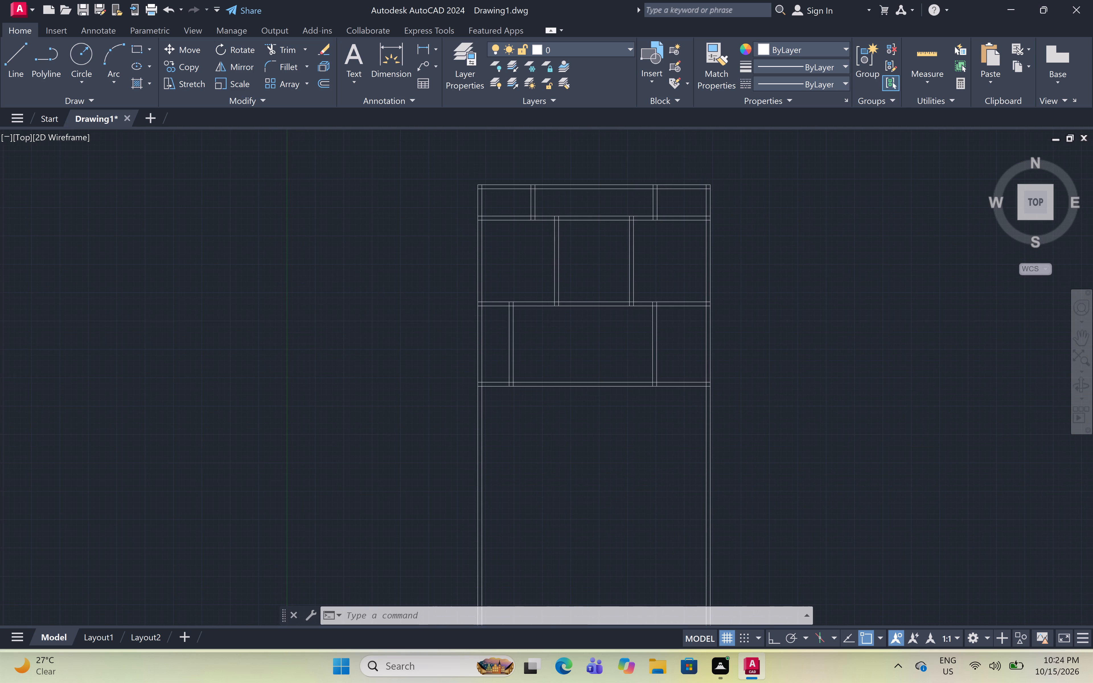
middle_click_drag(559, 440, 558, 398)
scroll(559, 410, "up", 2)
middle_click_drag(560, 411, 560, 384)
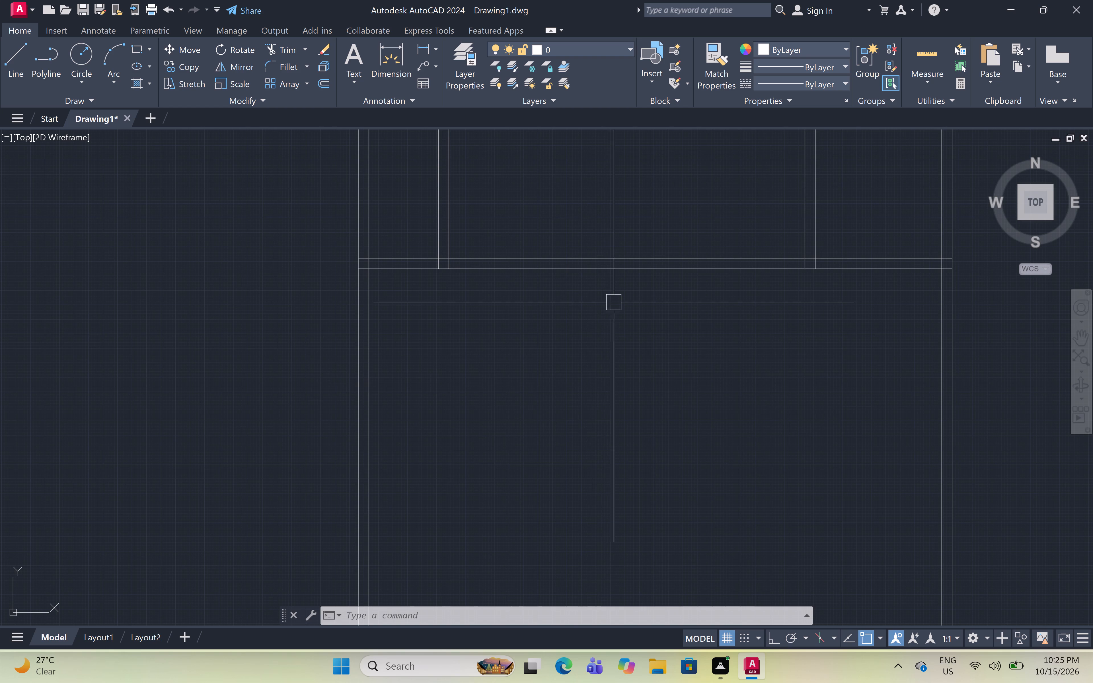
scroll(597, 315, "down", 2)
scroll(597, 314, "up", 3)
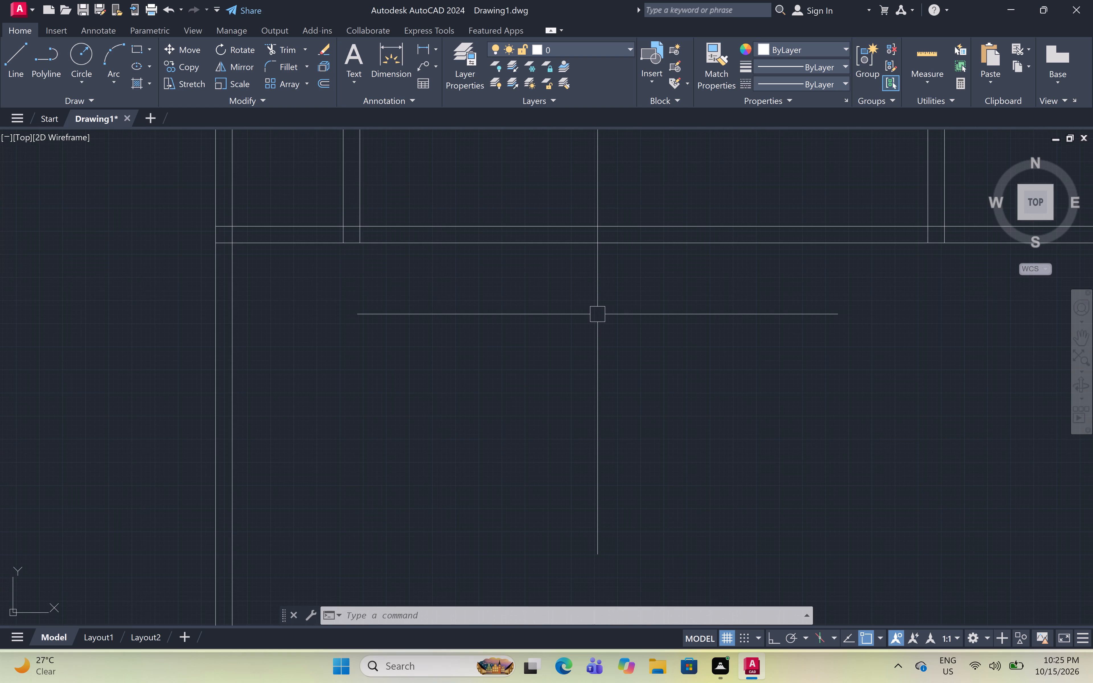
Offset the lower line of the fourth horizontal wall 5' downward.
key("Escape")
type("off")
key("space")
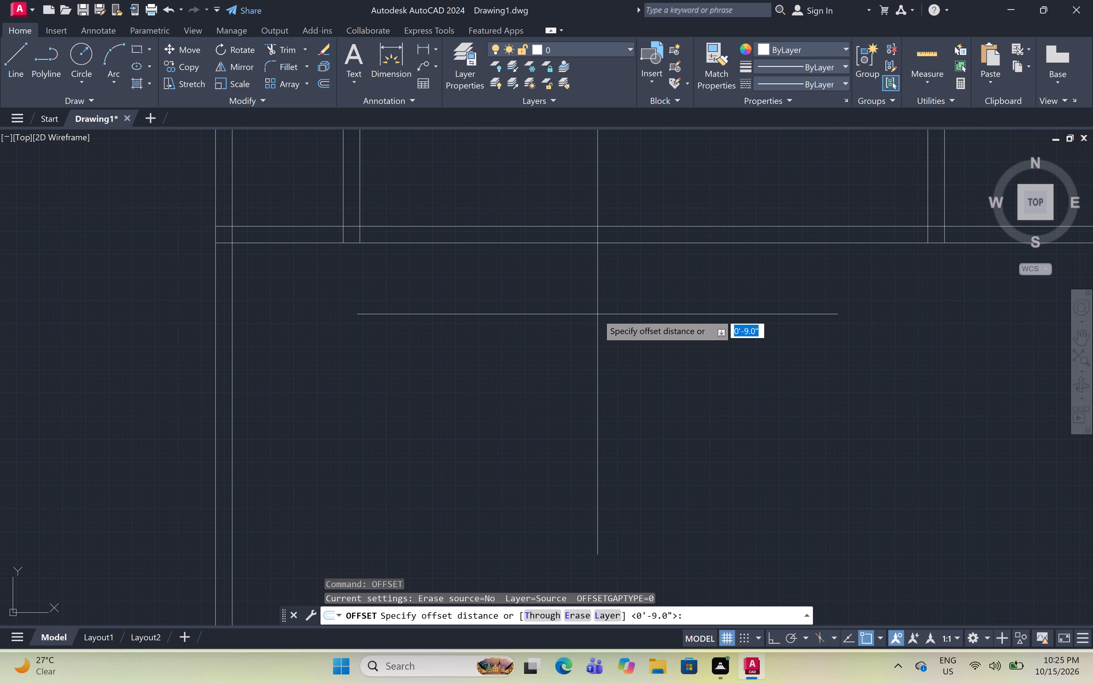
type("5'")
key("space")
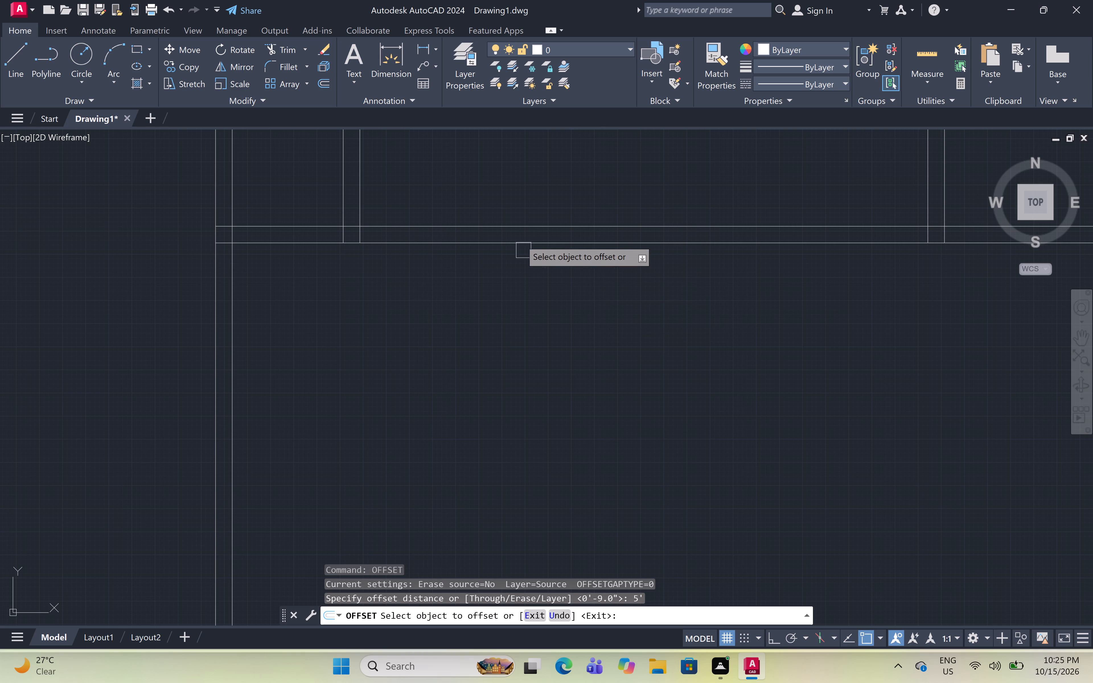
left_click(519, 247)
left_click(523, 386)
key("space")
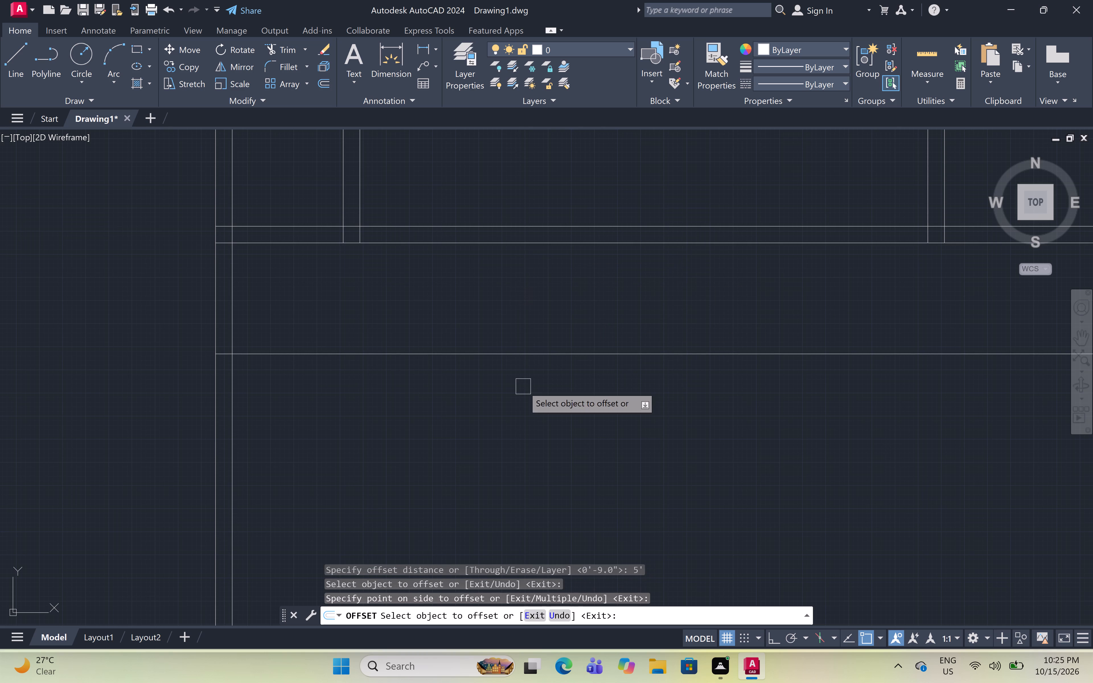
Offset the new horizontal line 9" downward to form the fifth horizontal wall.
key("space")
type("9\"")
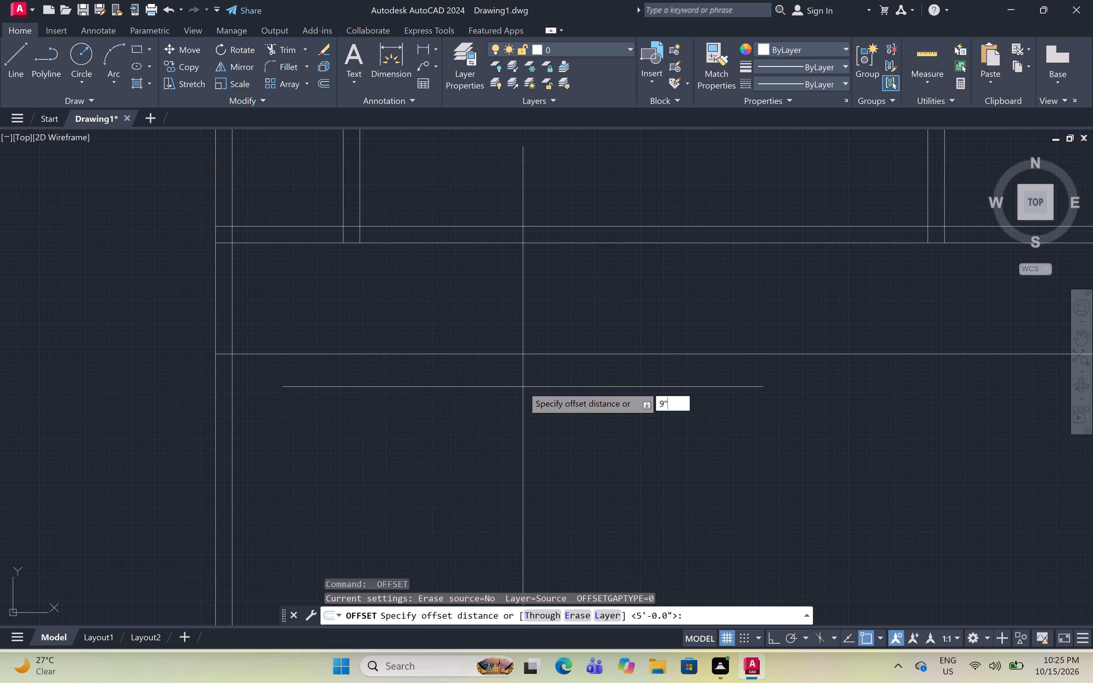
key("space")
left_click(516, 356)
left_click(513, 406)
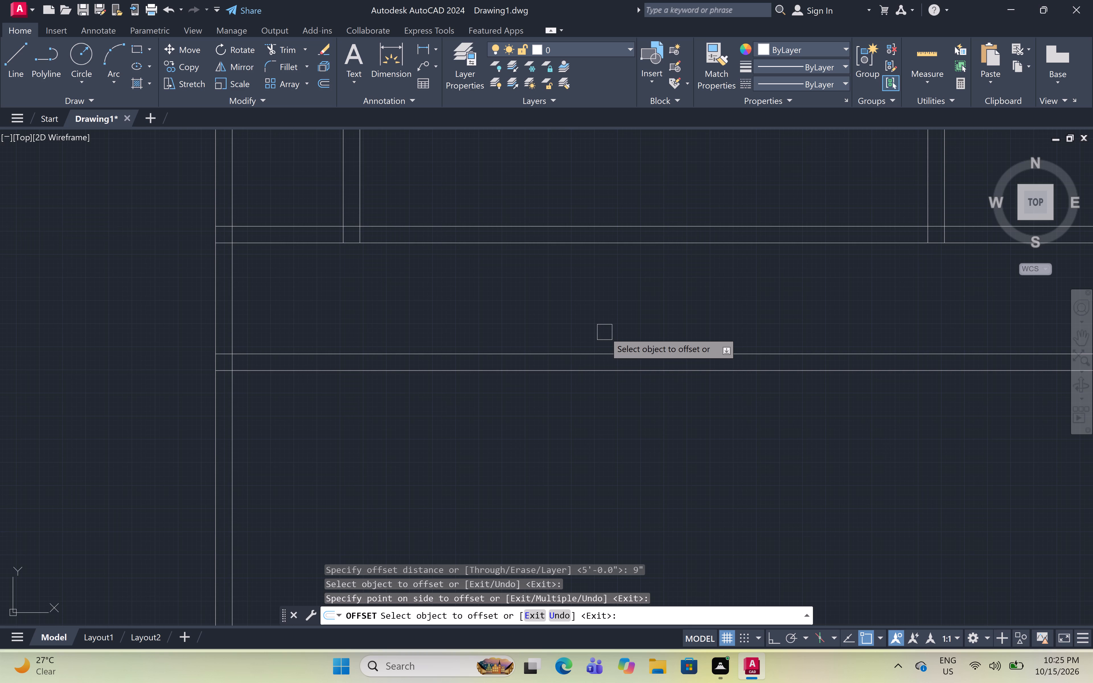
scroll(574, 295, "down", 2)
scroll(531, 368, "up", 1)
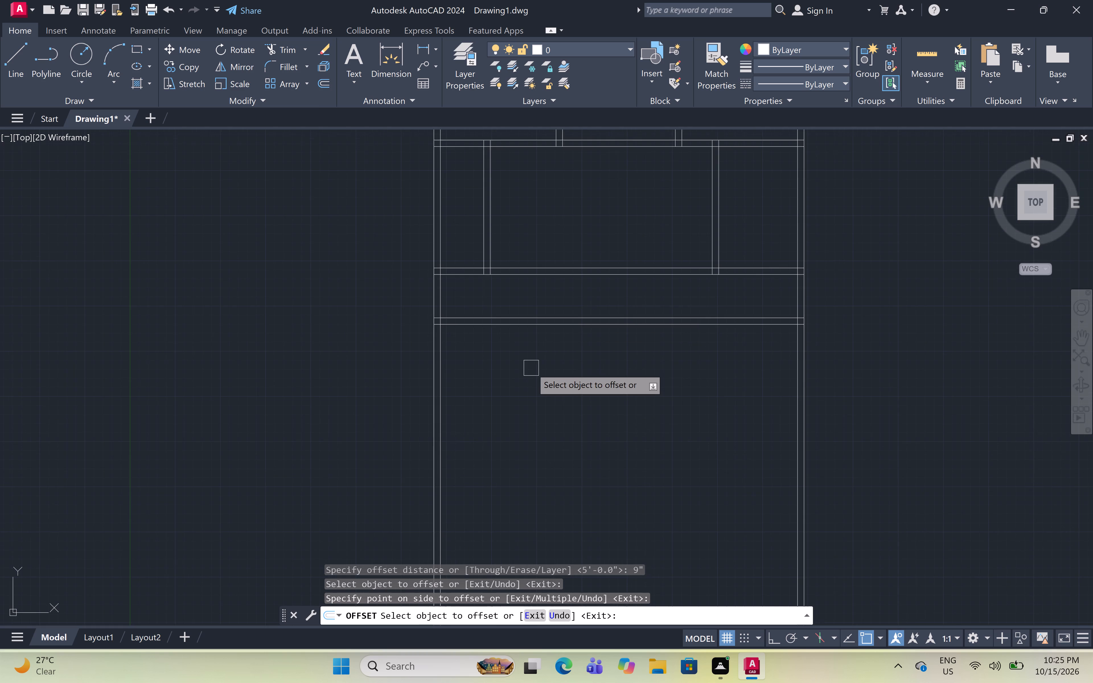
scroll(531, 368, "up", 1)
middle_click_drag(531, 366, 529, 392)
key("Escape")
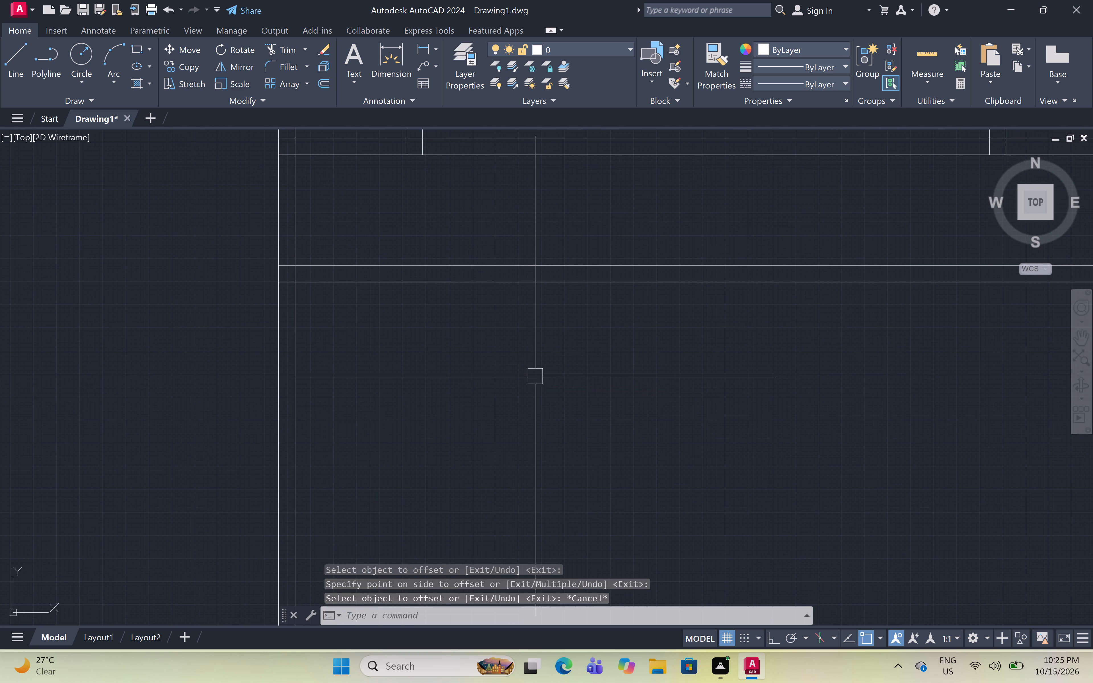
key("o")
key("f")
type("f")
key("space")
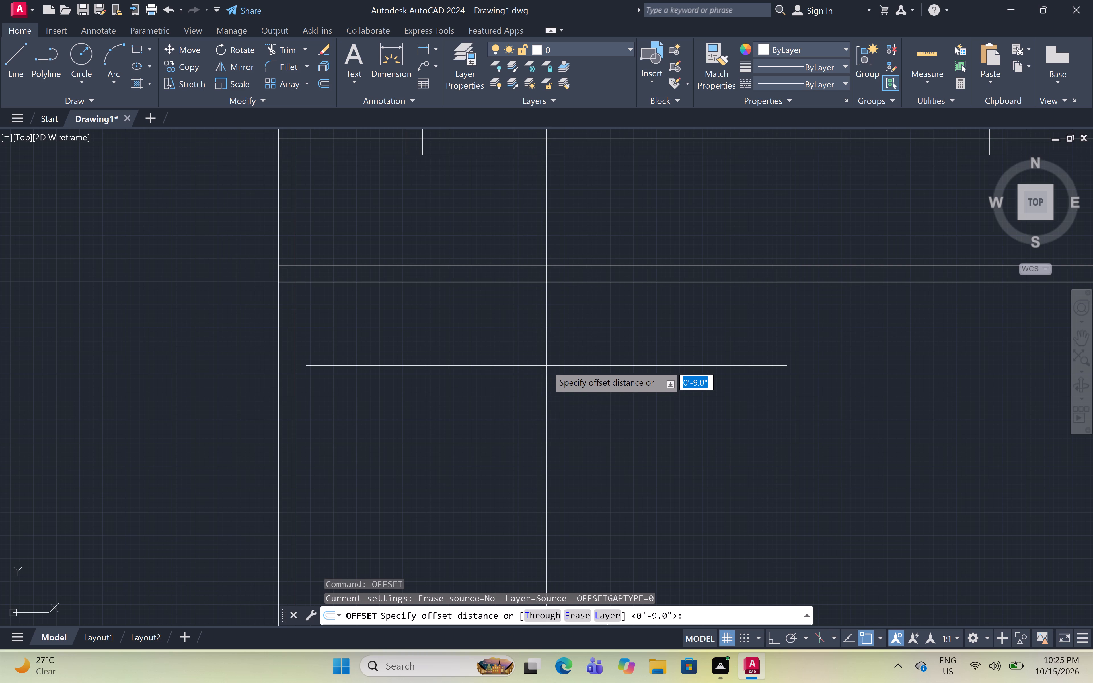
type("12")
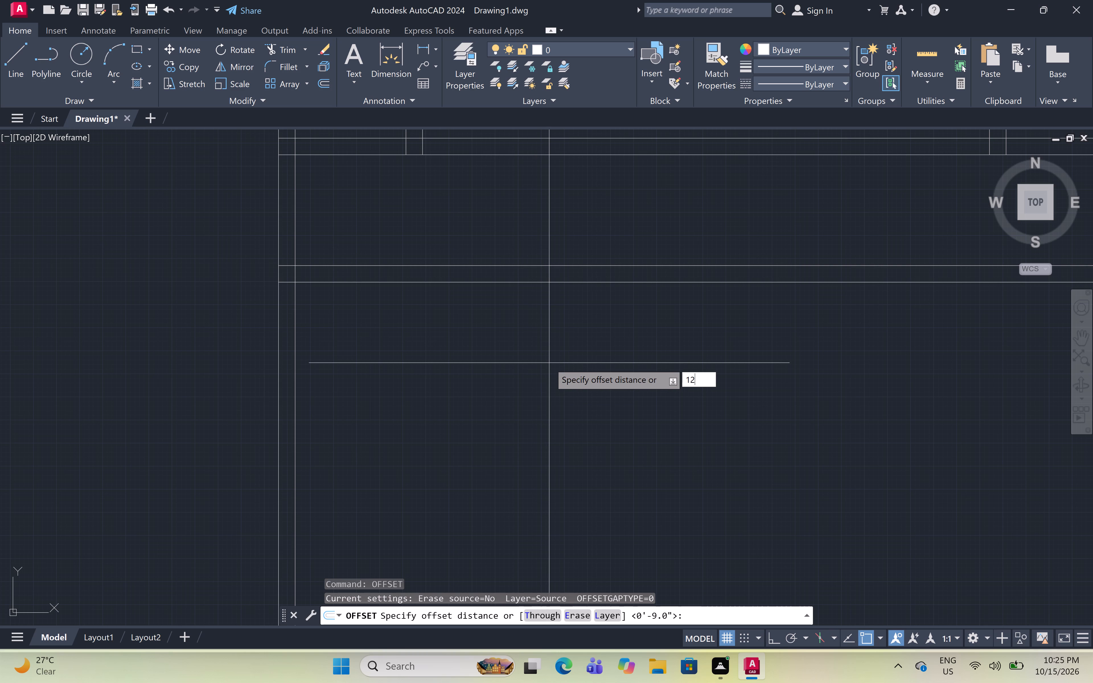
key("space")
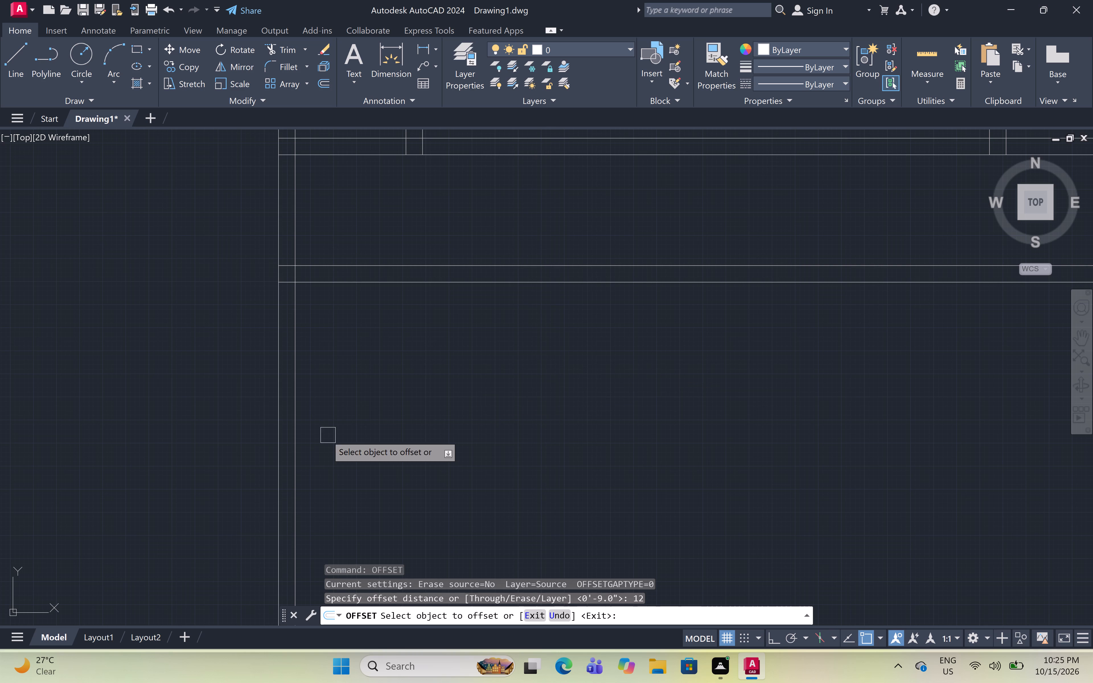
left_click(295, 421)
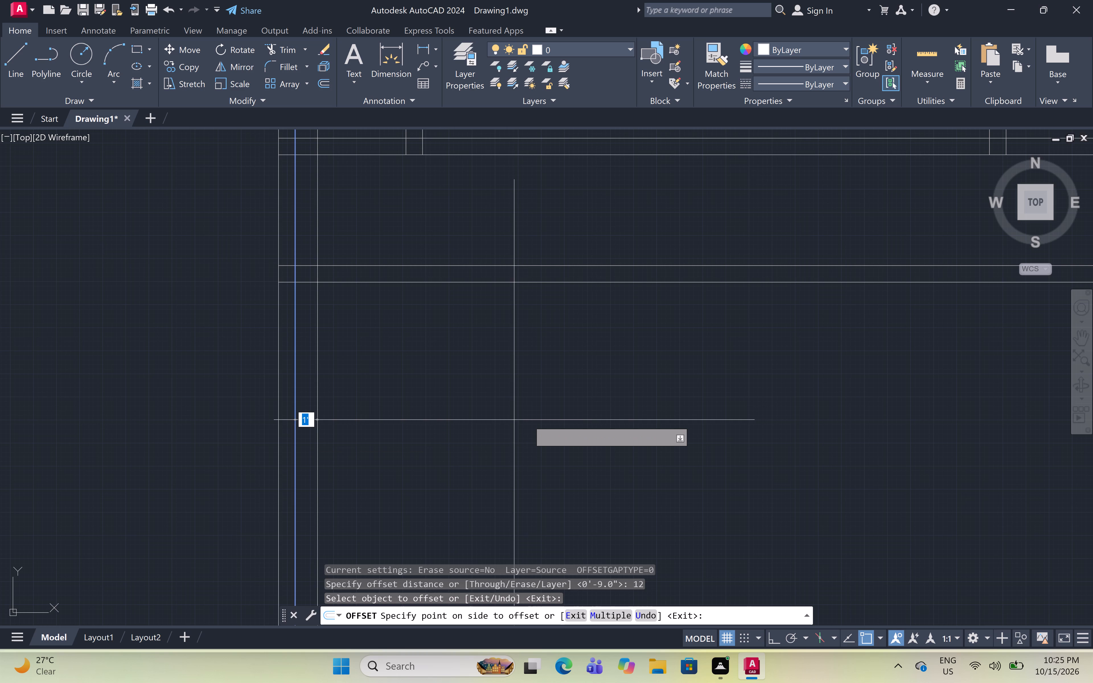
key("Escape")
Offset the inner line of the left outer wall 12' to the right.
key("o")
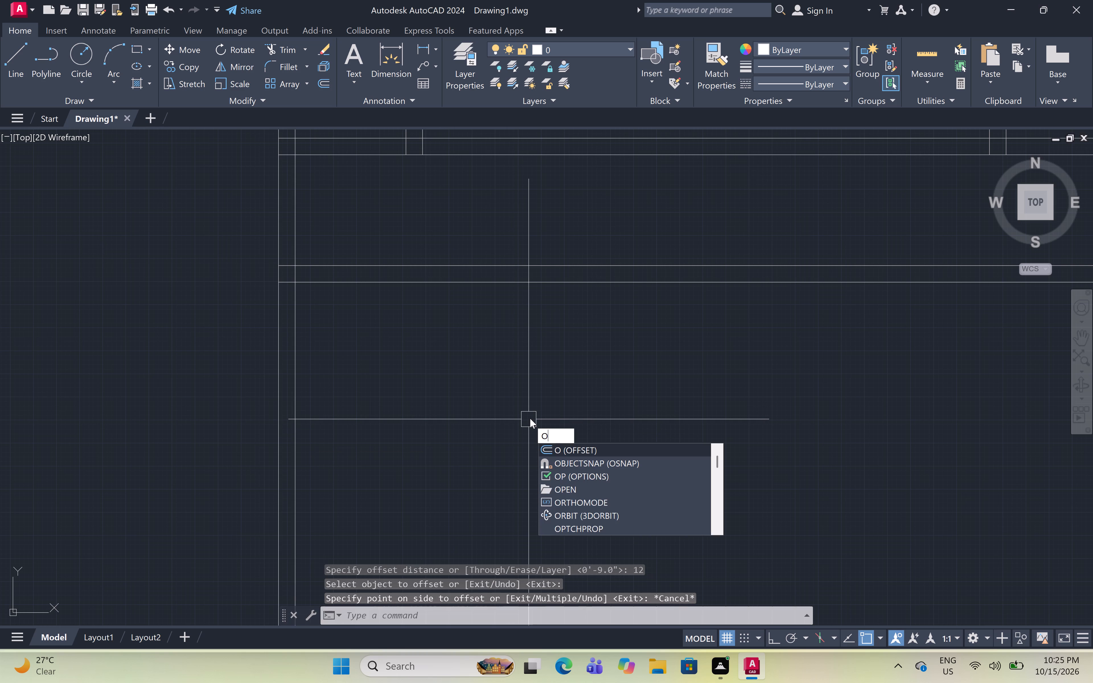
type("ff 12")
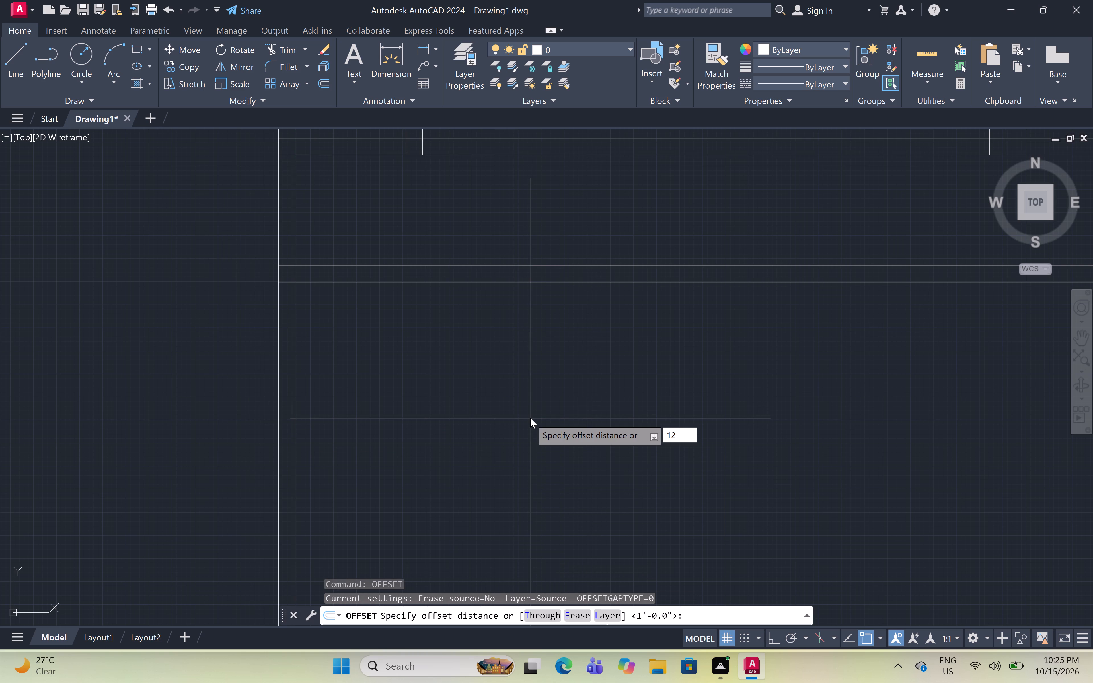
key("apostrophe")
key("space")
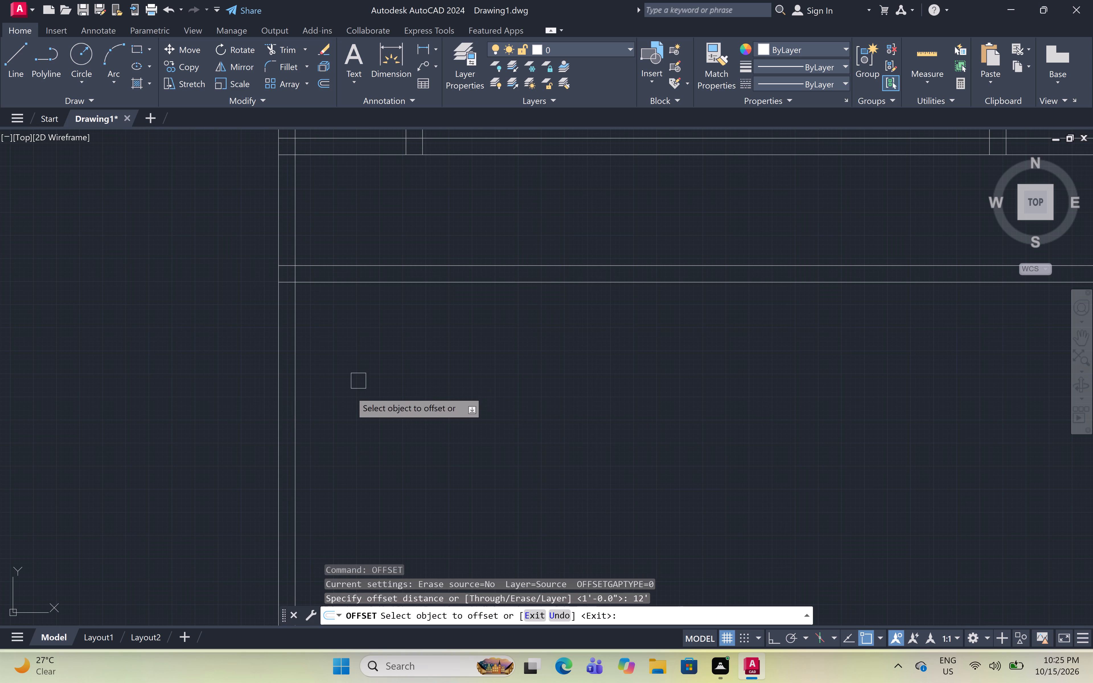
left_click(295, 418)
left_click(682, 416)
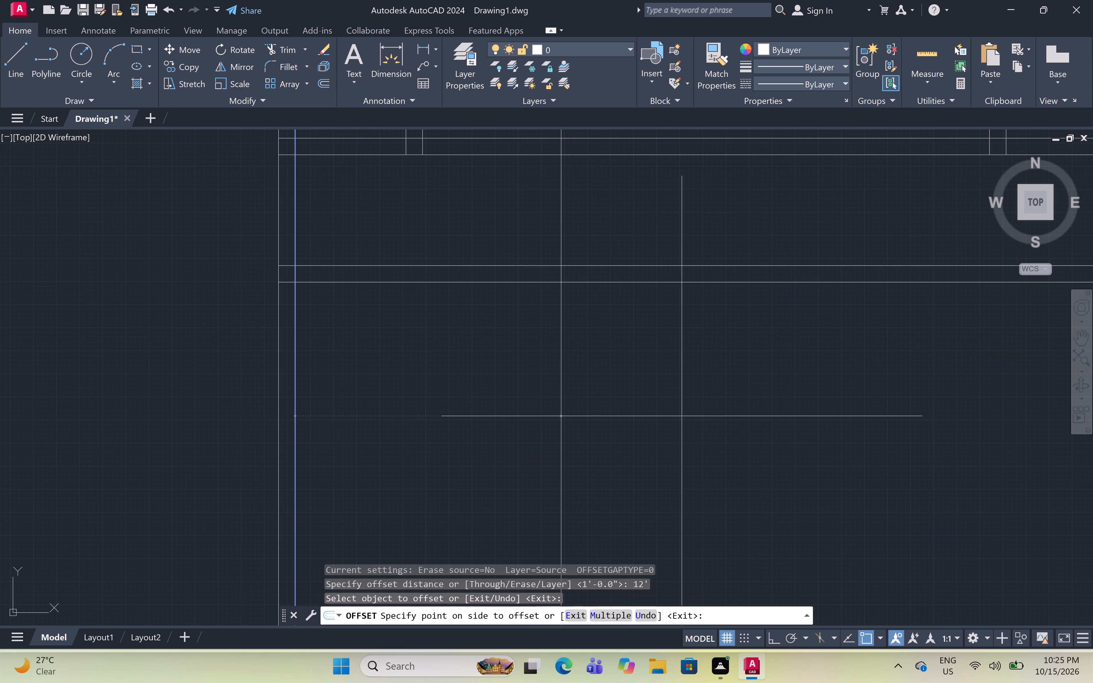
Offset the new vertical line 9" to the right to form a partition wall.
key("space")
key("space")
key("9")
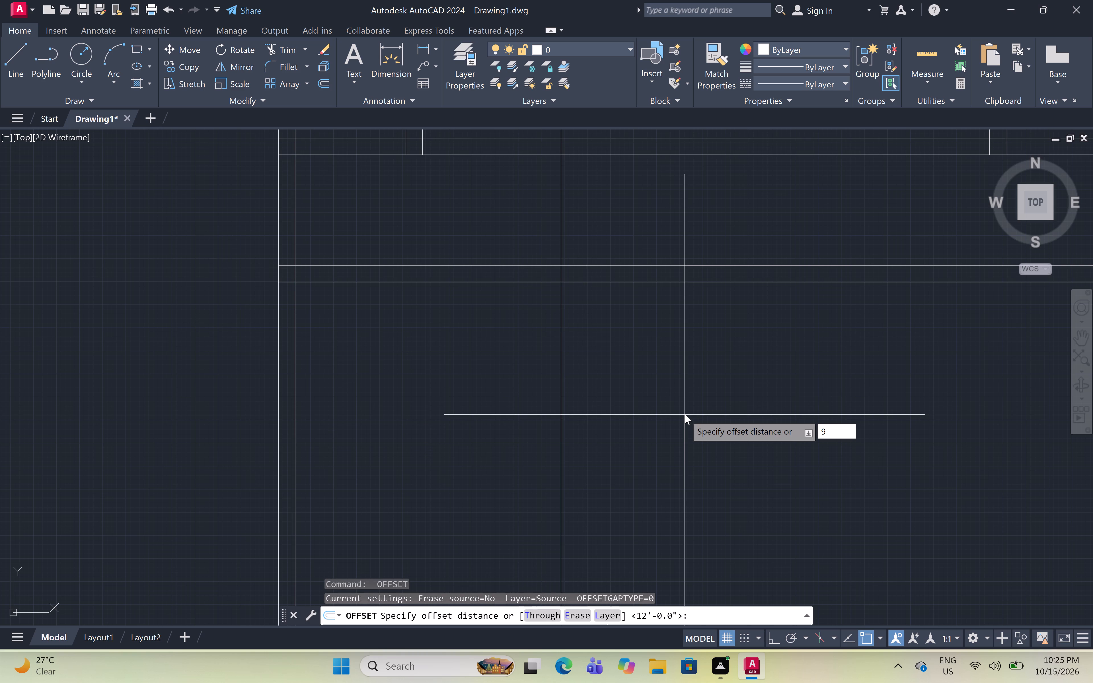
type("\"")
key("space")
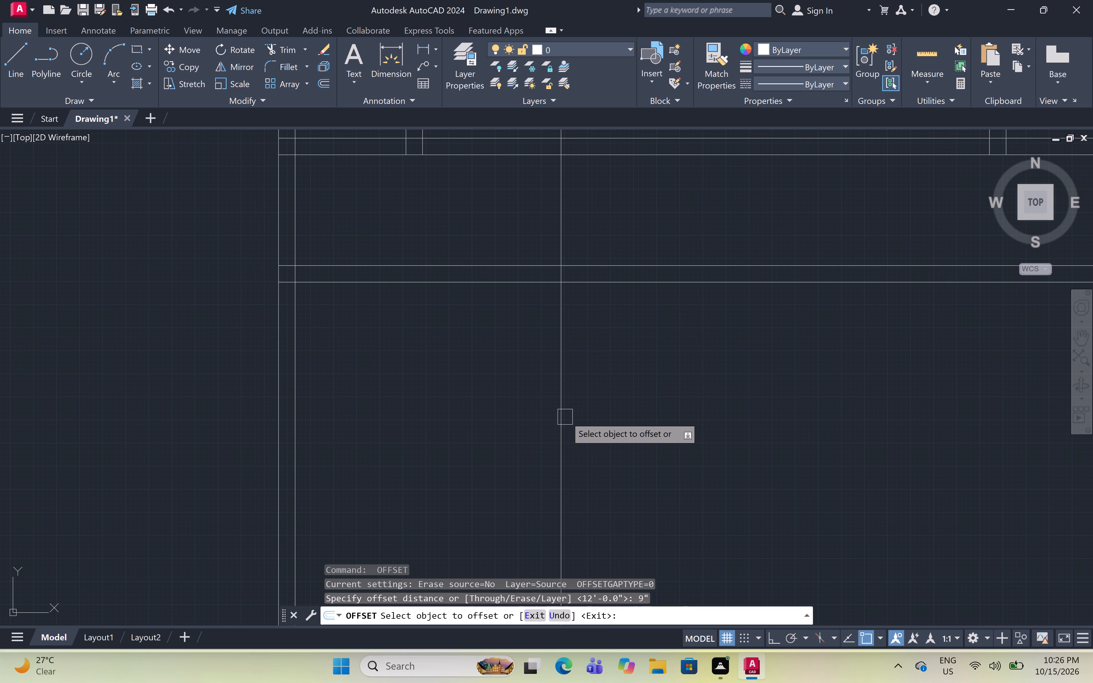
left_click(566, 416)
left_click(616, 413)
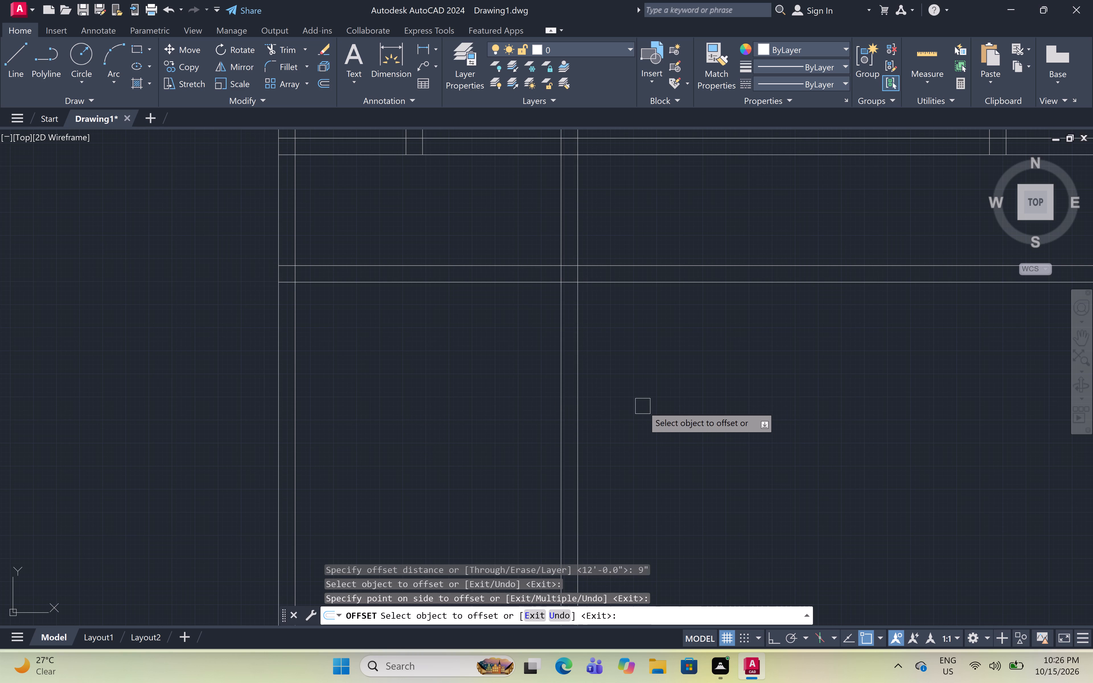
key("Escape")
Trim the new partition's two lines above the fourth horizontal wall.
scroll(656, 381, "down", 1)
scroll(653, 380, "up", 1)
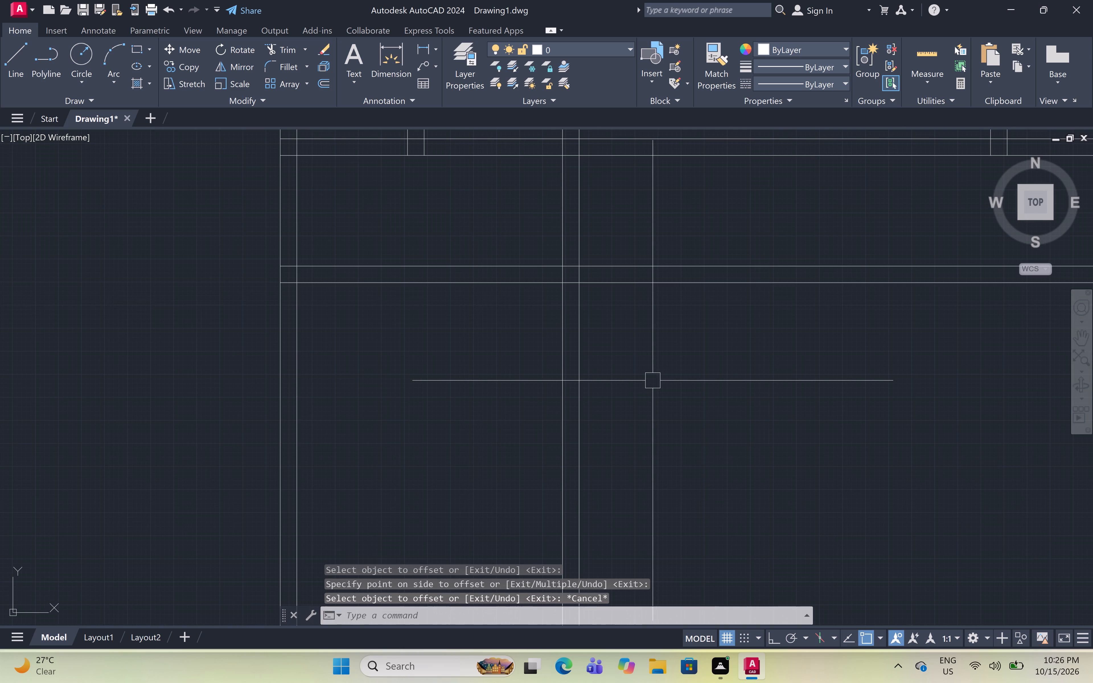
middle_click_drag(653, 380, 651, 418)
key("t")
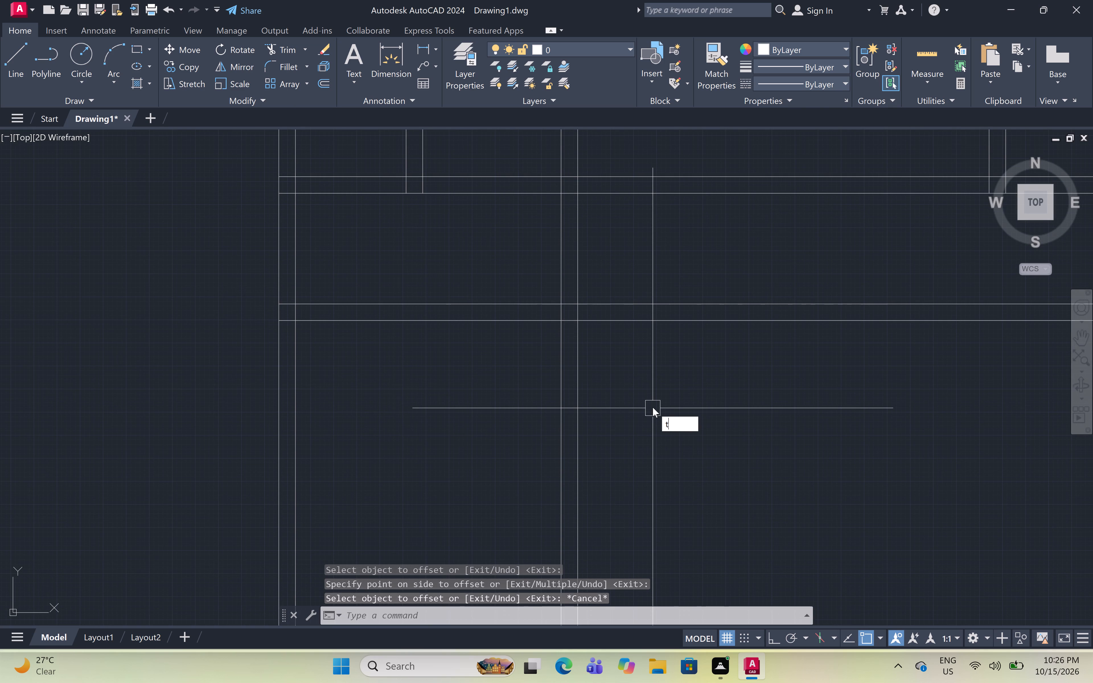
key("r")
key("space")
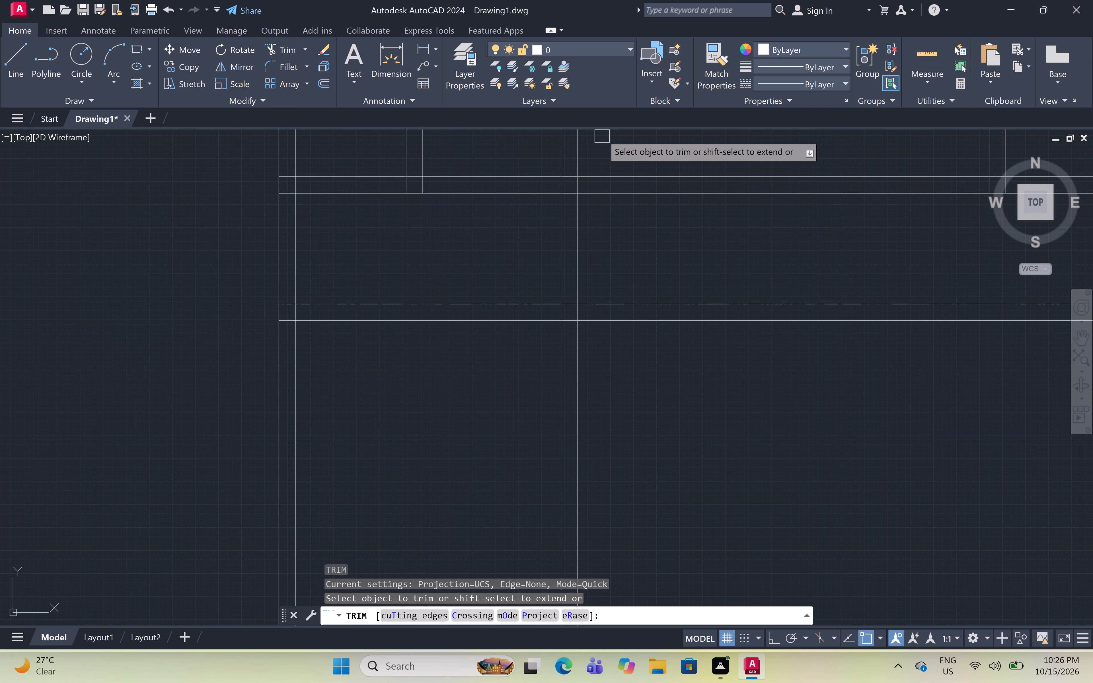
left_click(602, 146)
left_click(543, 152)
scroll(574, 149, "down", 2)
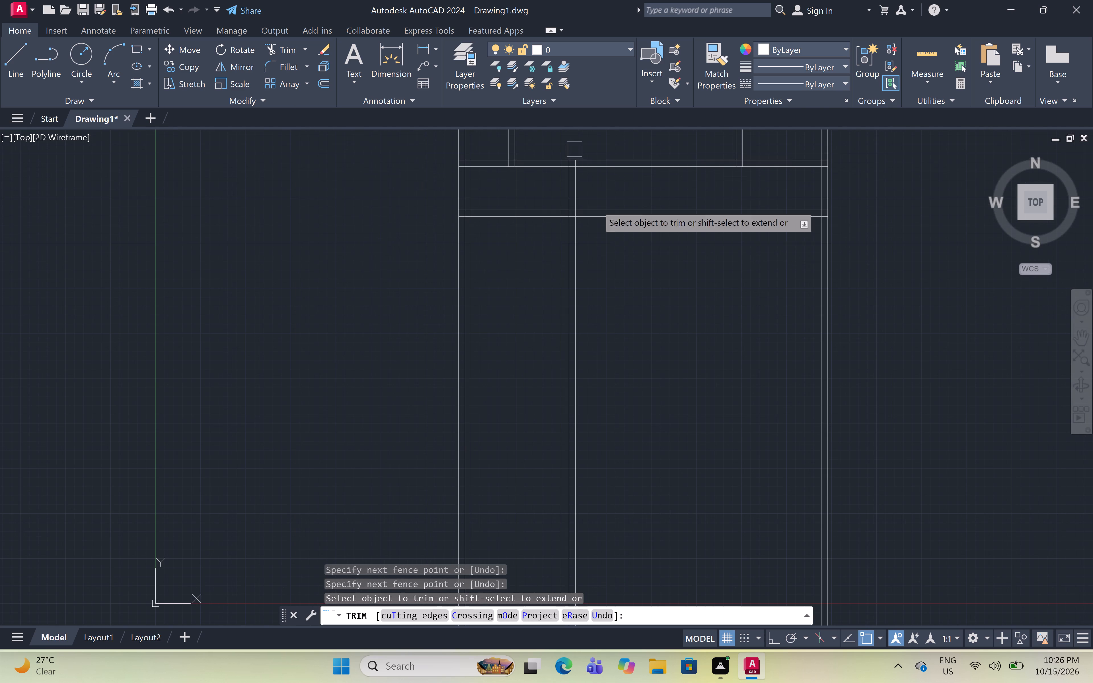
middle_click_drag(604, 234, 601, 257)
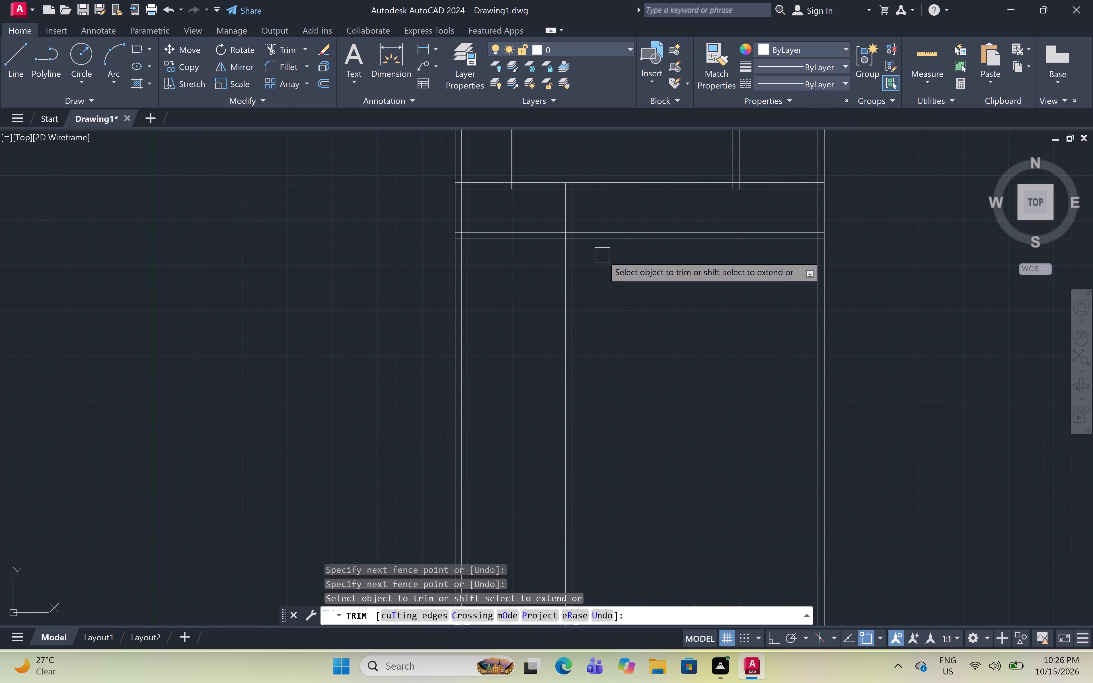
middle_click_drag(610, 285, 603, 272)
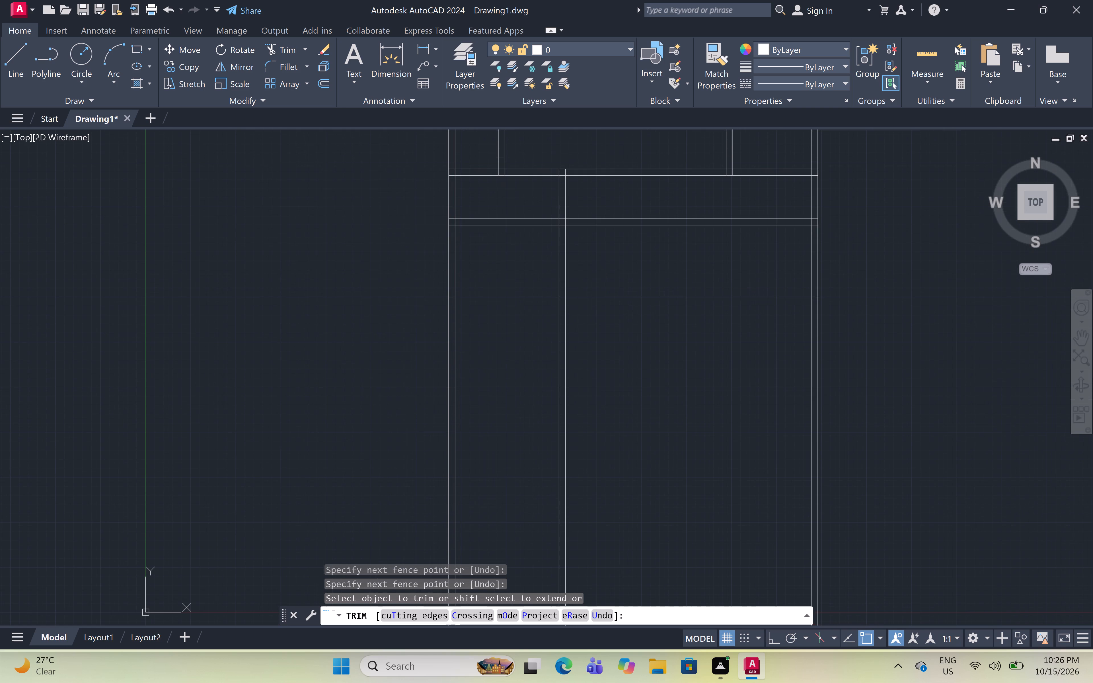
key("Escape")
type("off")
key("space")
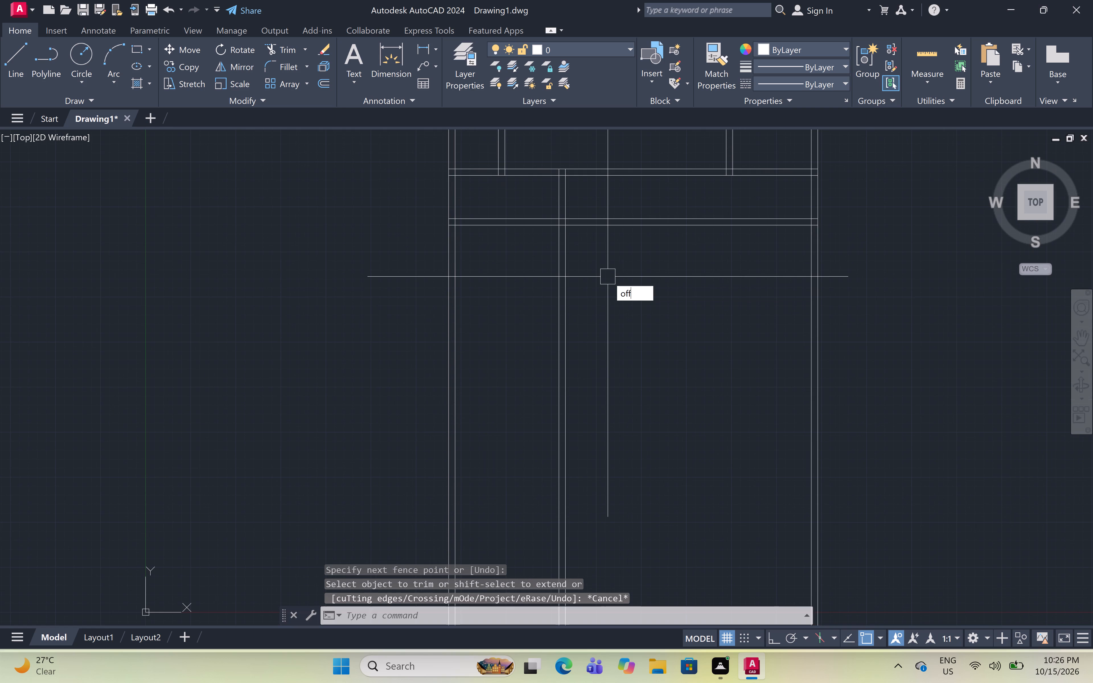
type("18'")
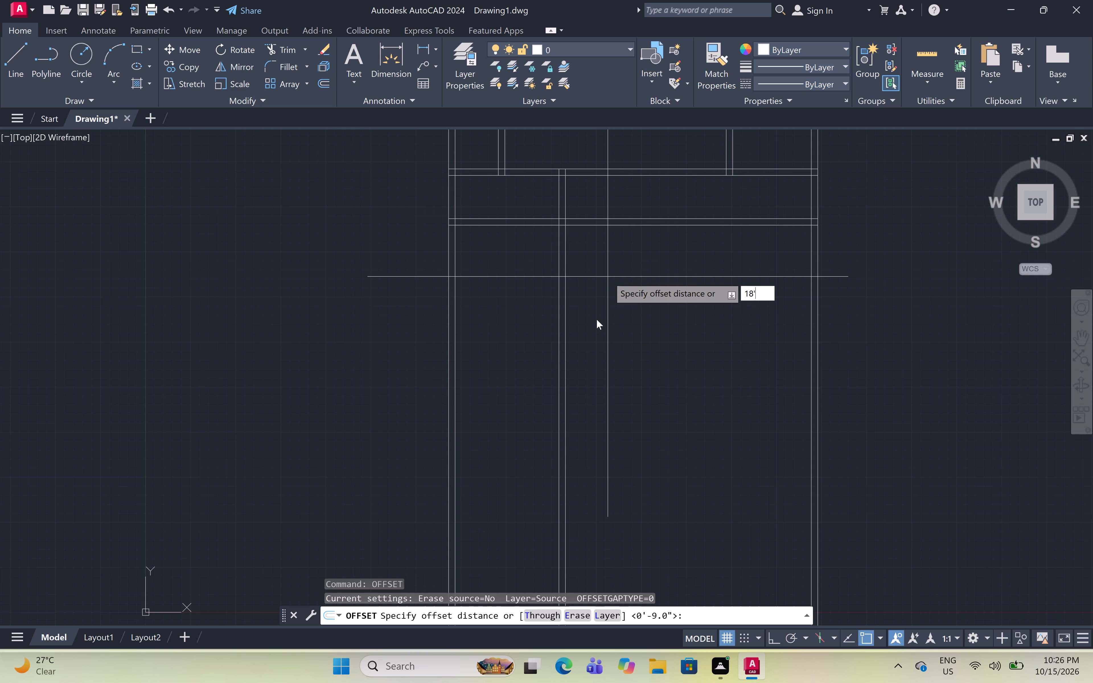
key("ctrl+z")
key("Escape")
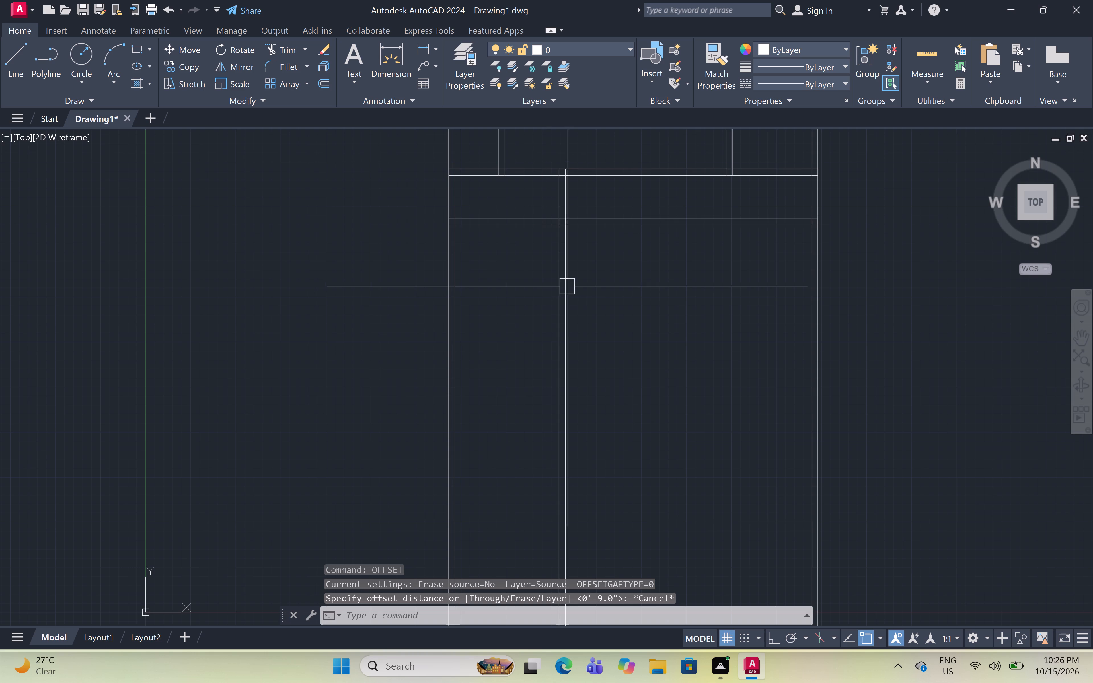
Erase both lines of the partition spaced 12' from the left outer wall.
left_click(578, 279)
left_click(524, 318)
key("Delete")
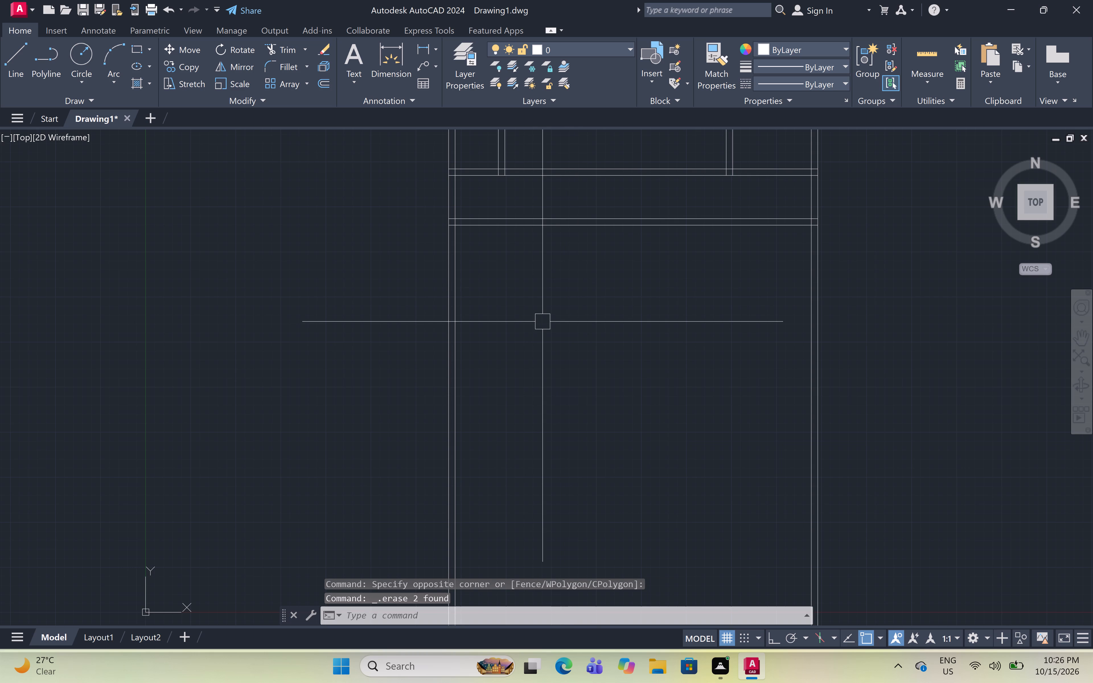
Offset the inner line of the left outer wall 15' to the right.
type("off 15;")
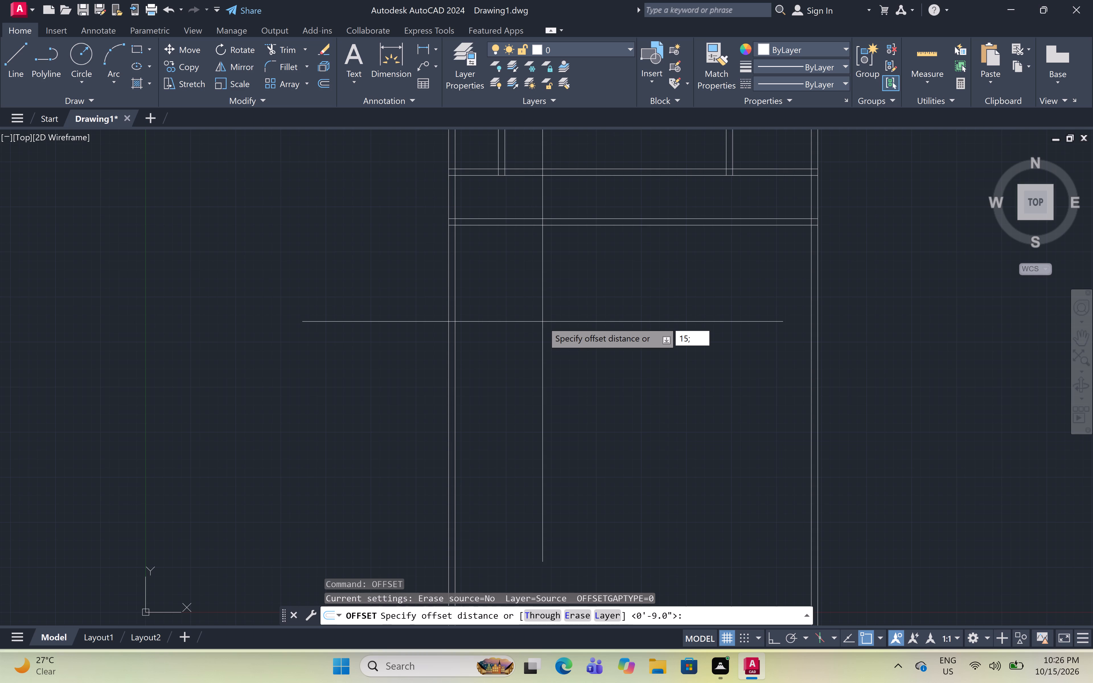
key("BackSpace")
type("'")
key("space")
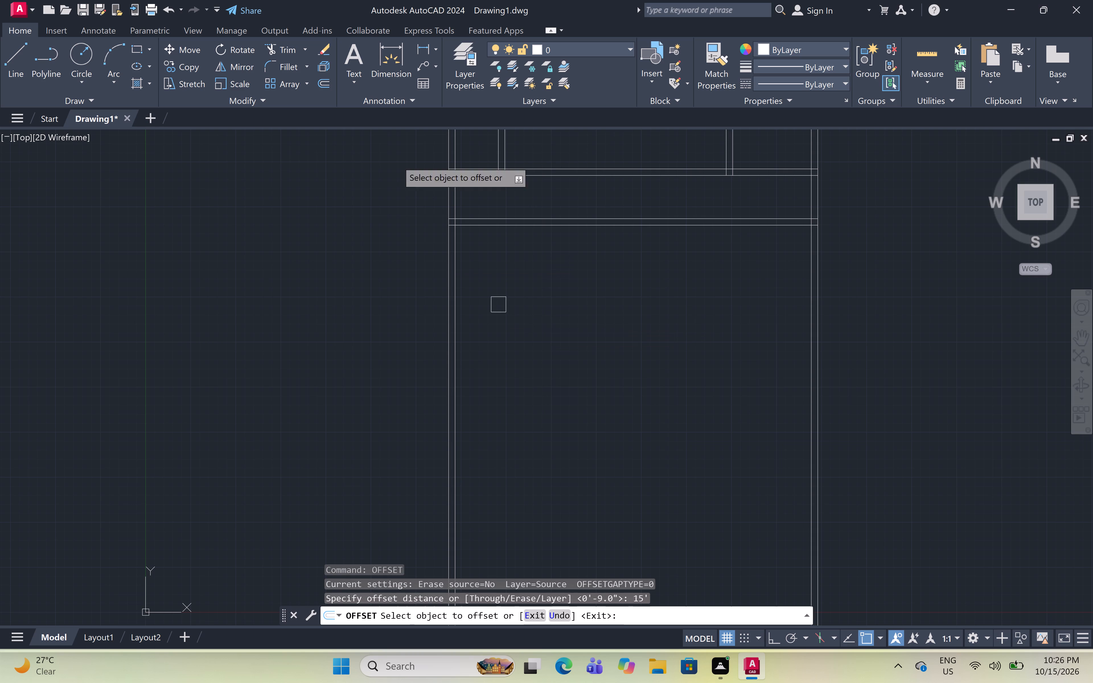
left_click(461, 254)
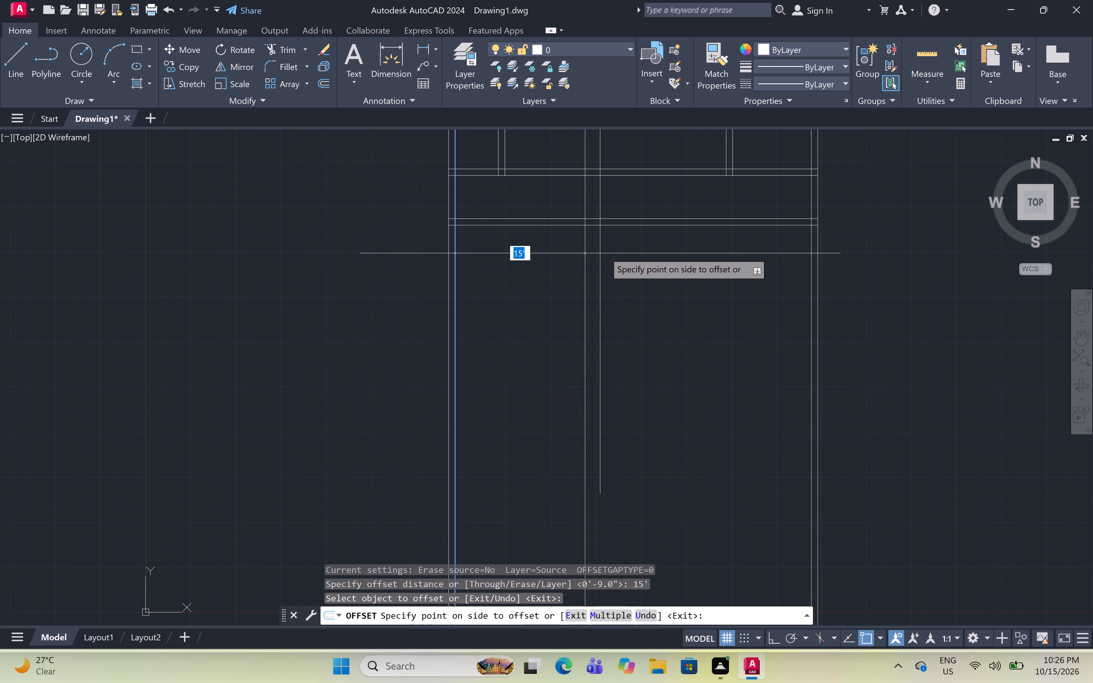
left_click(640, 251)
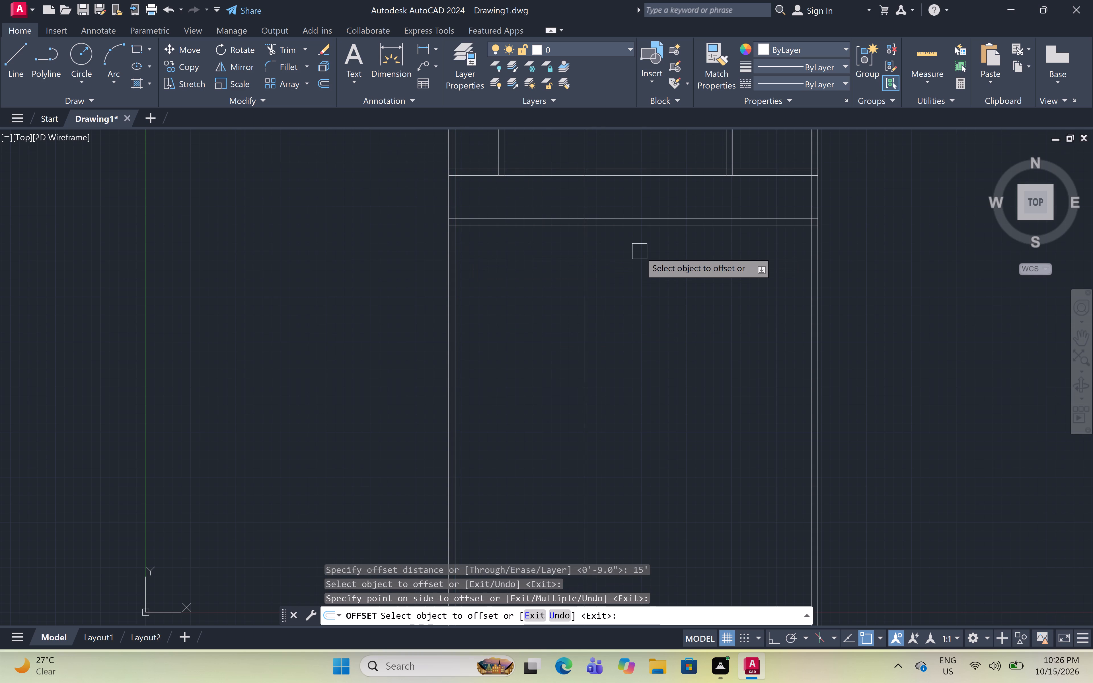
Offset the new vertical line 9" to the right to form the partition wall.
key("space")
key("space")
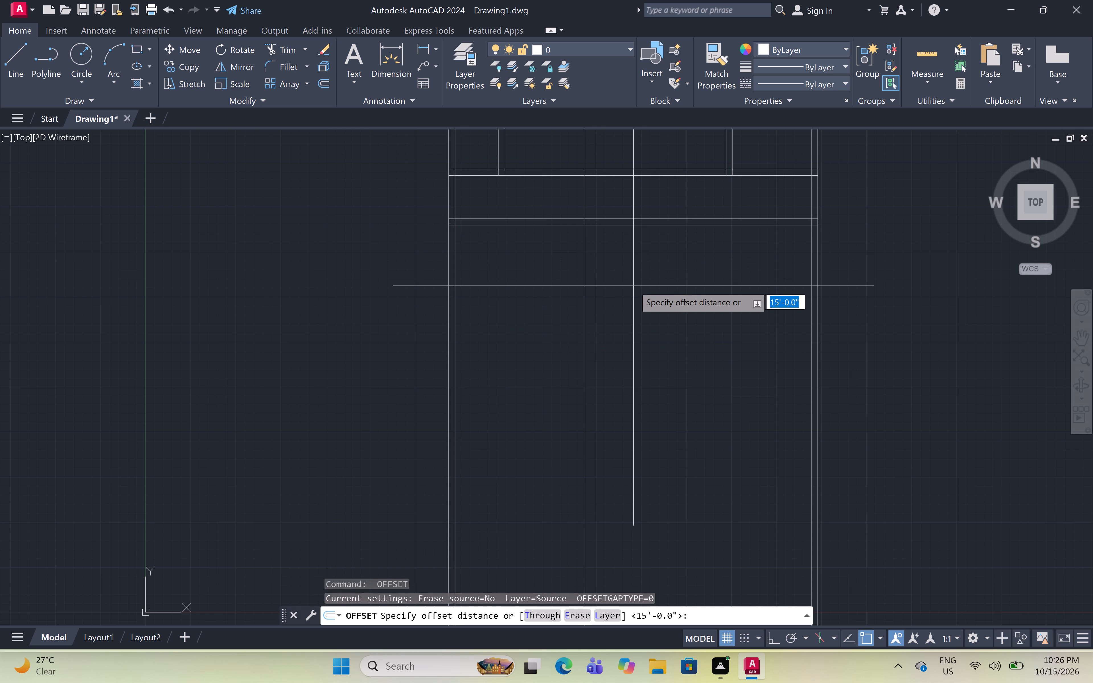
type("9\"")
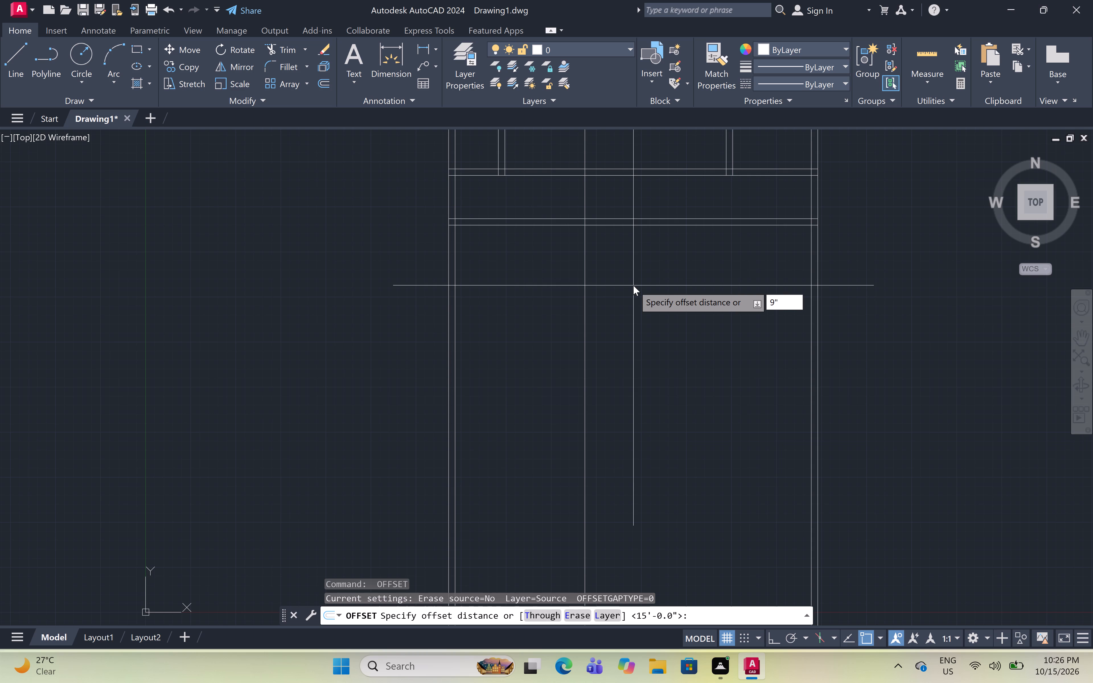
key("space")
left_click_drag(585, 268, 588, 268)
left_click(644, 271)
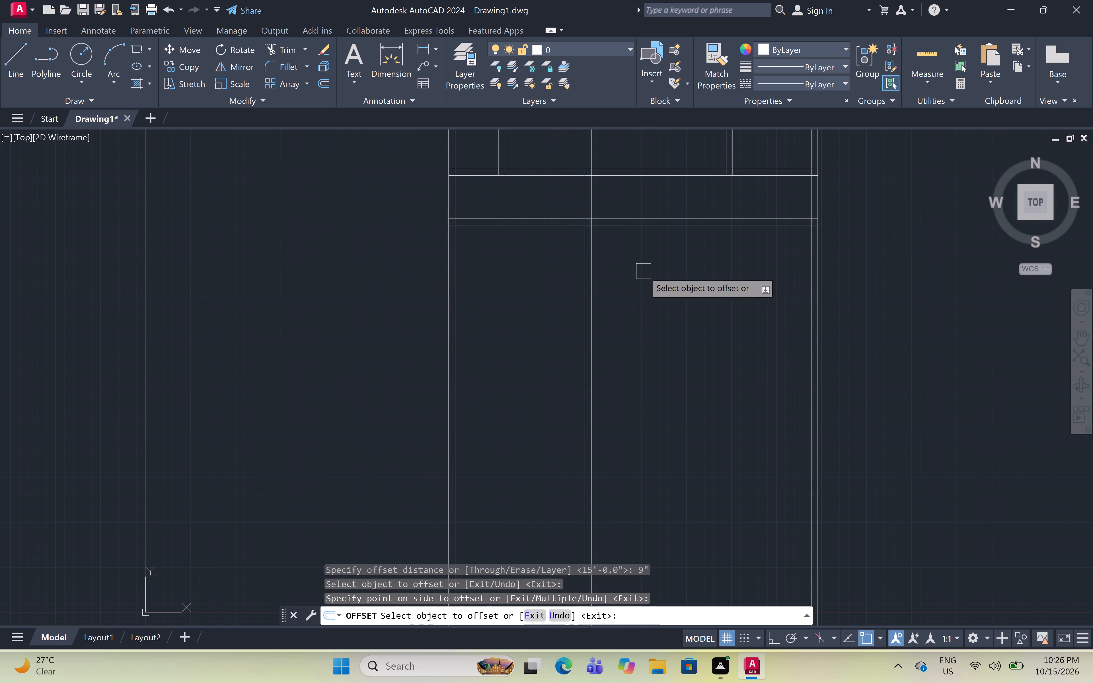
key("Escape")
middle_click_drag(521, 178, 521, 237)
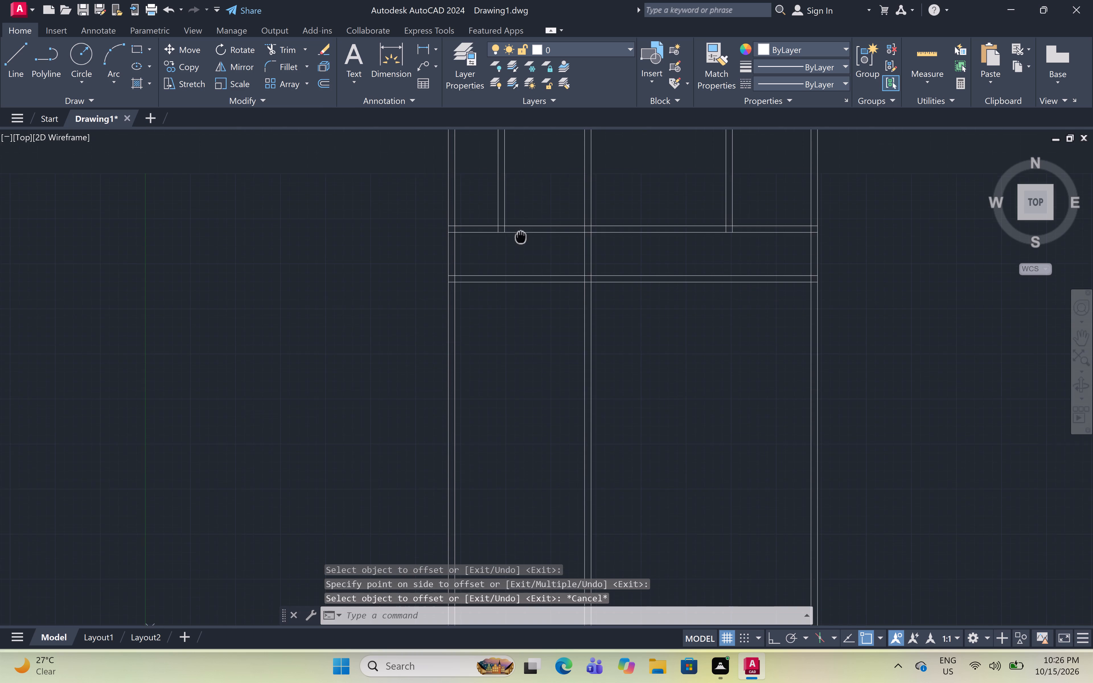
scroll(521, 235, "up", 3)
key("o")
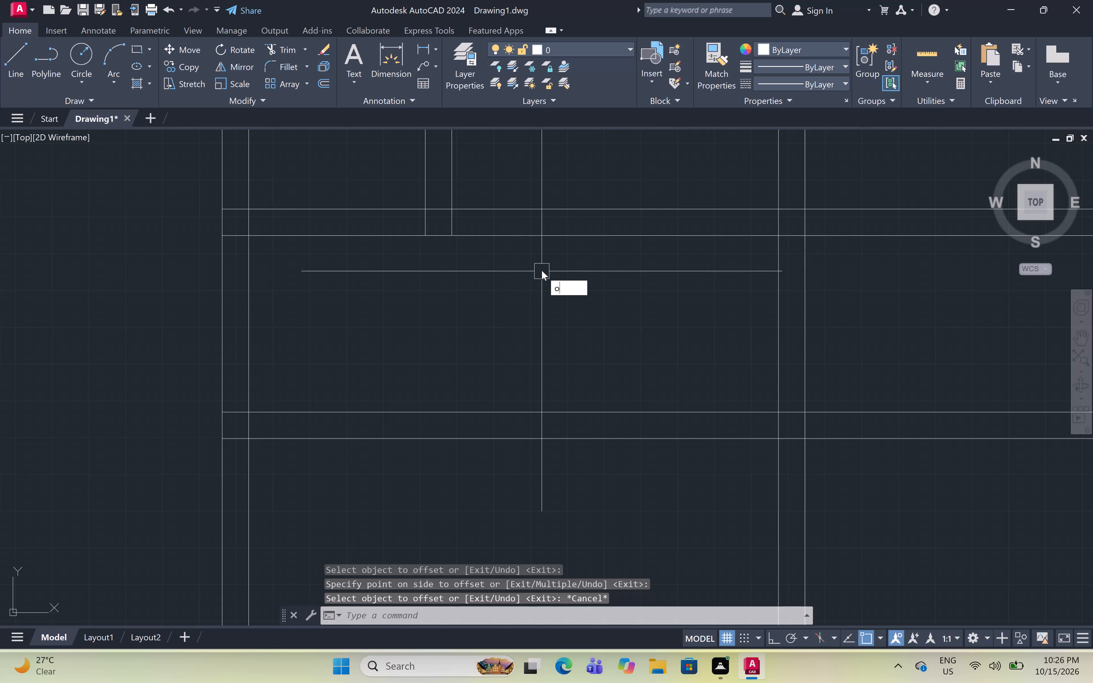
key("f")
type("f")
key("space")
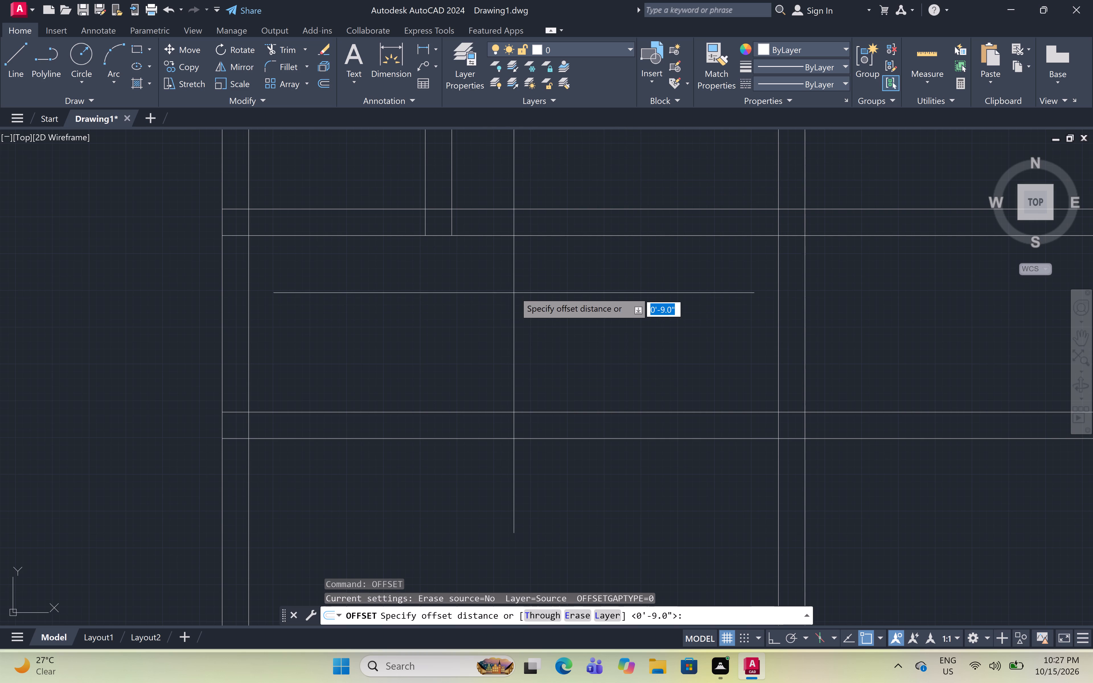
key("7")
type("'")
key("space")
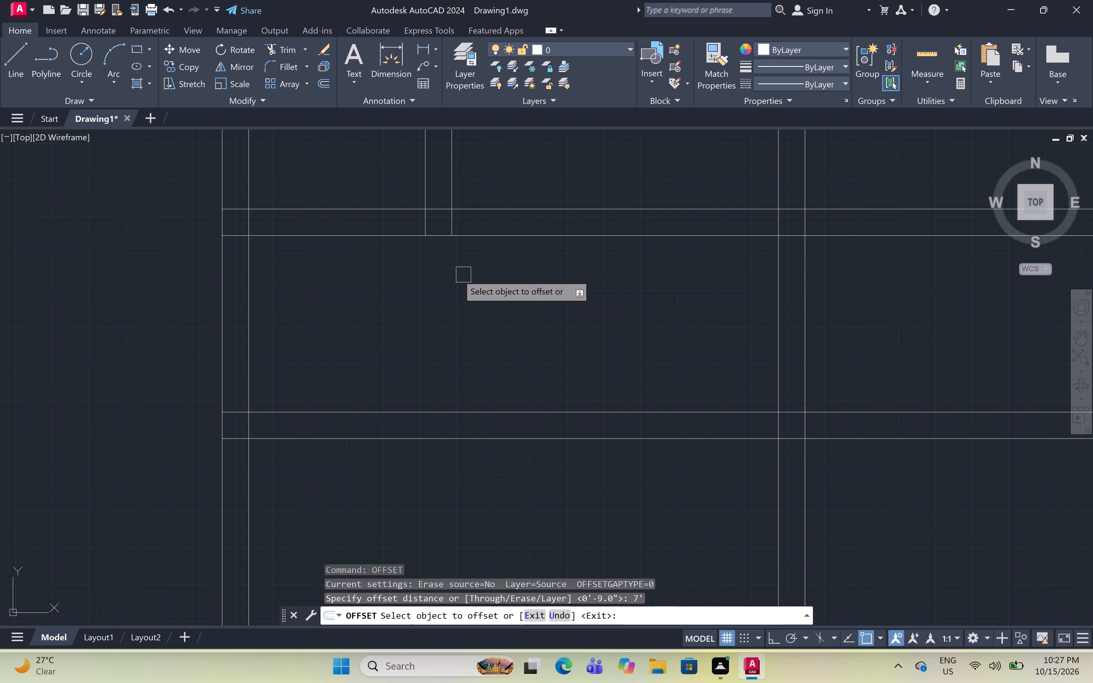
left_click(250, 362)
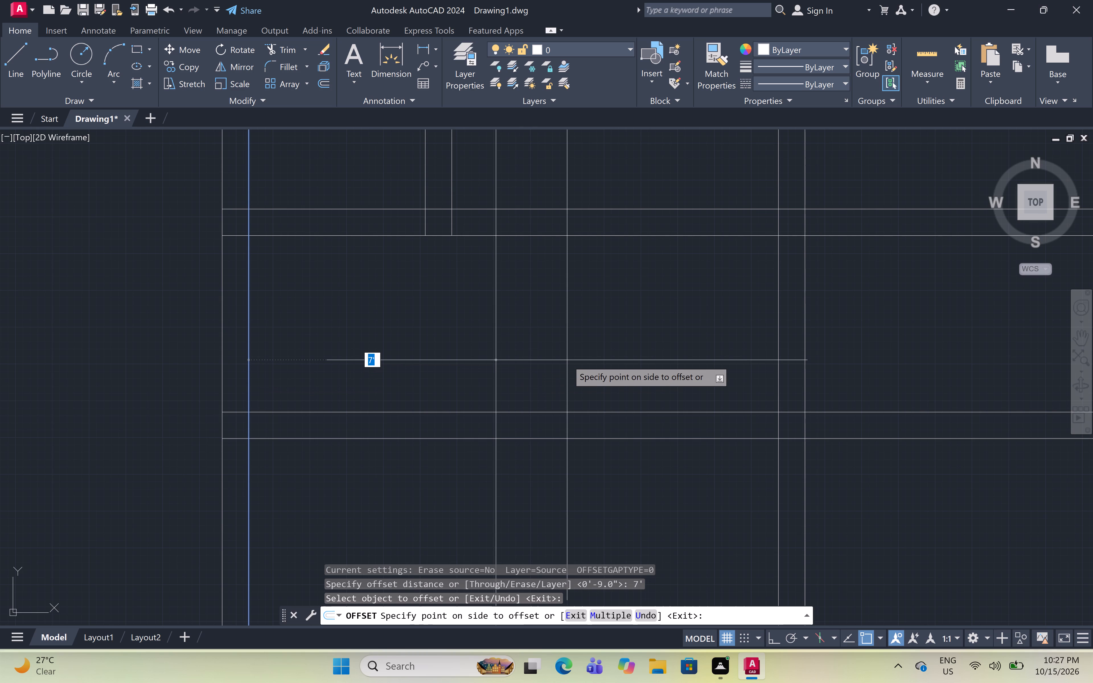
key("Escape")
Offset the inner line of the left outer wall 7'8" to the right.
key("o")
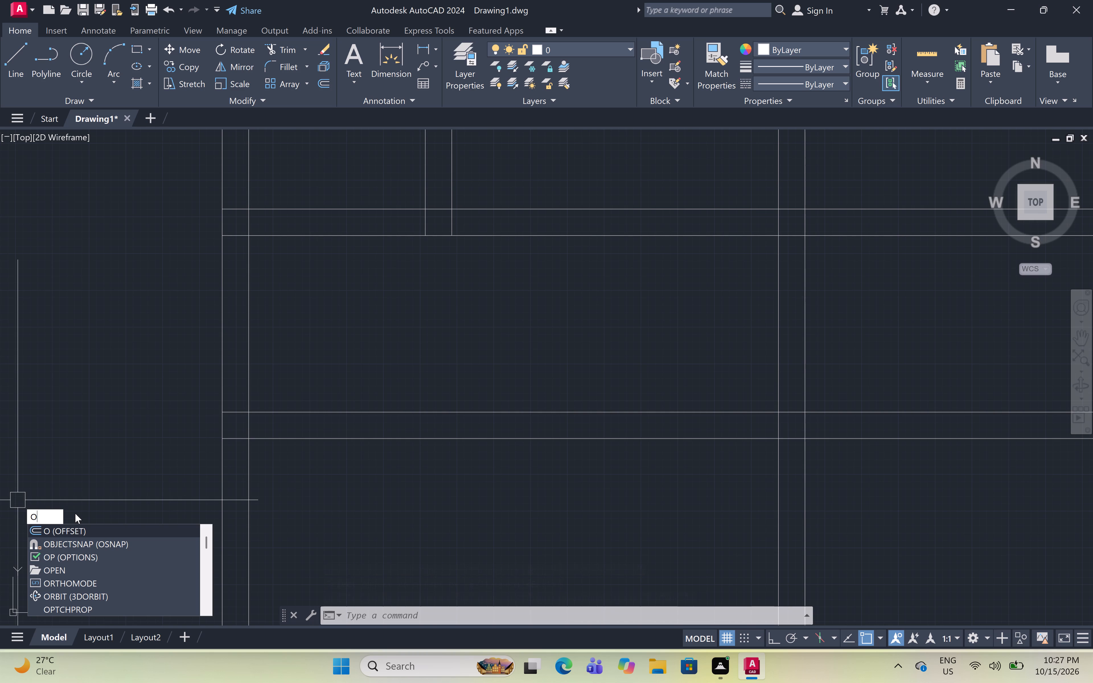
type("ff 7")
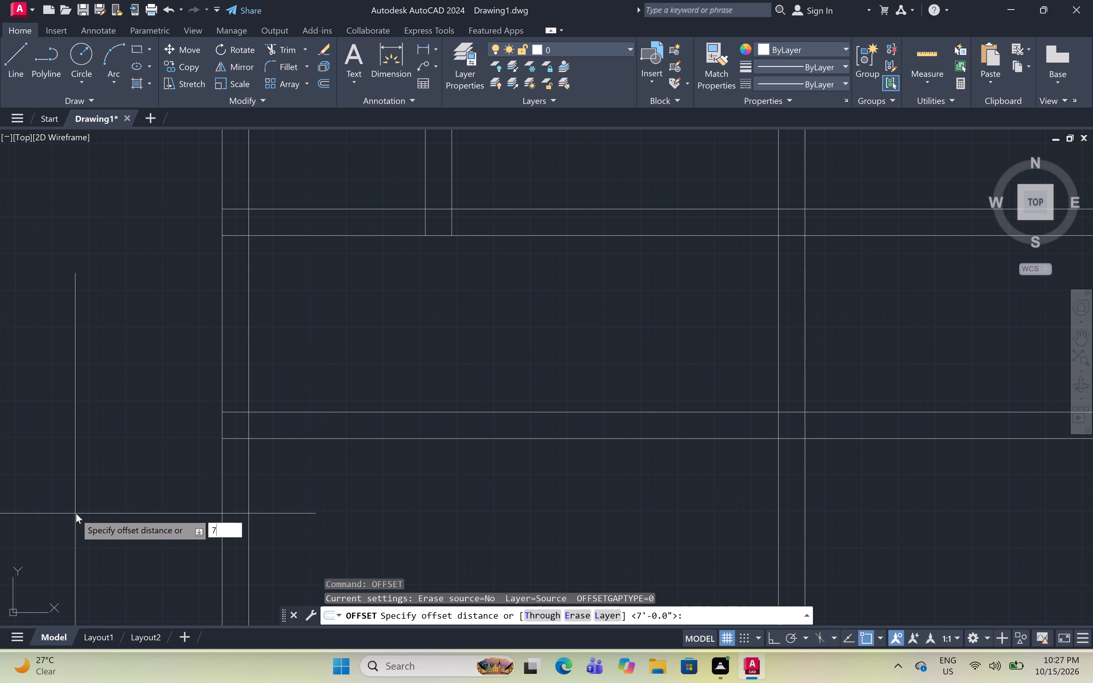
key("apostrophe")
type("8\"")
key("space")
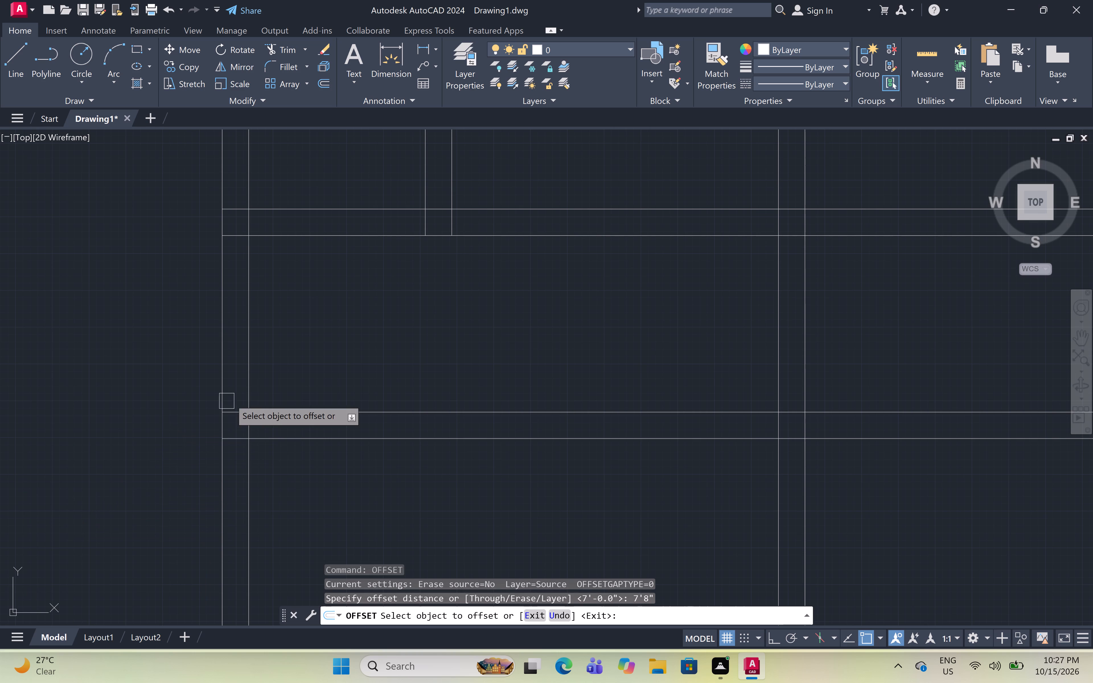
left_click(250, 381)
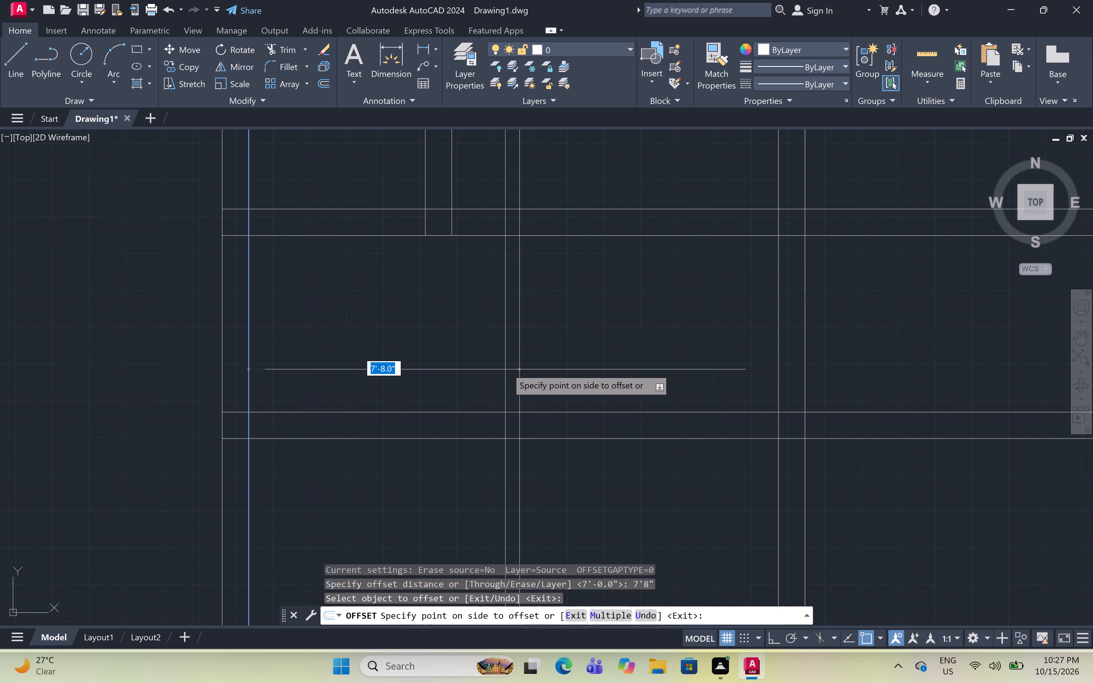
left_click(523, 365)
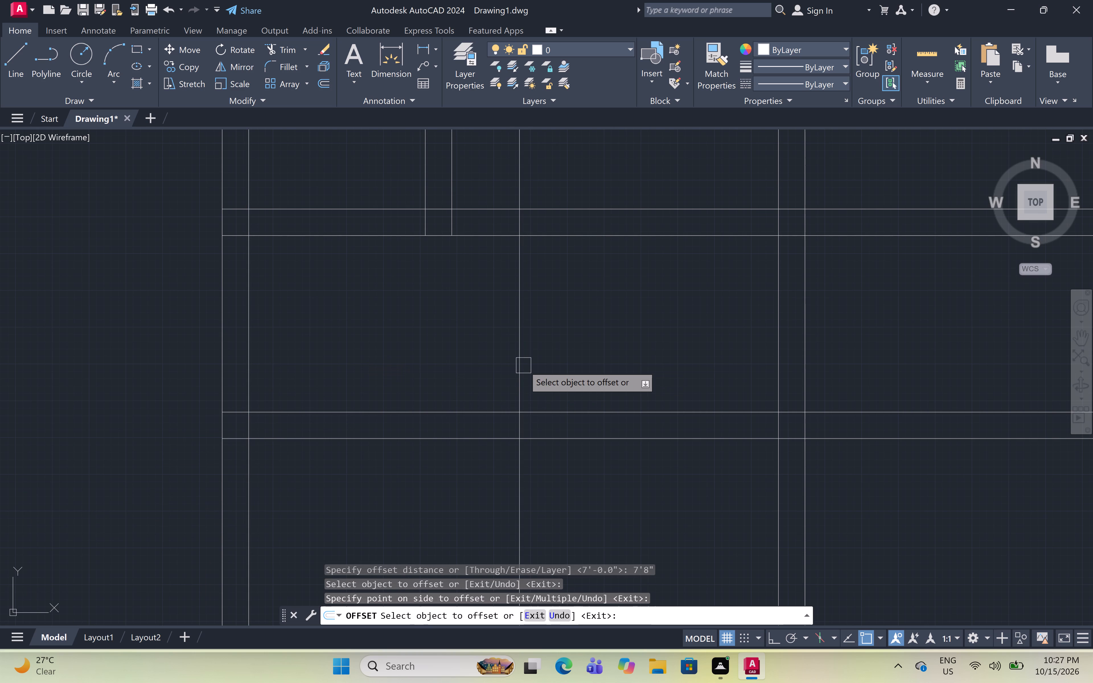
Offset the new vertical line 9" to the right to form the partition wall.
key("space")
key("space")
type("9\"")
key("space")
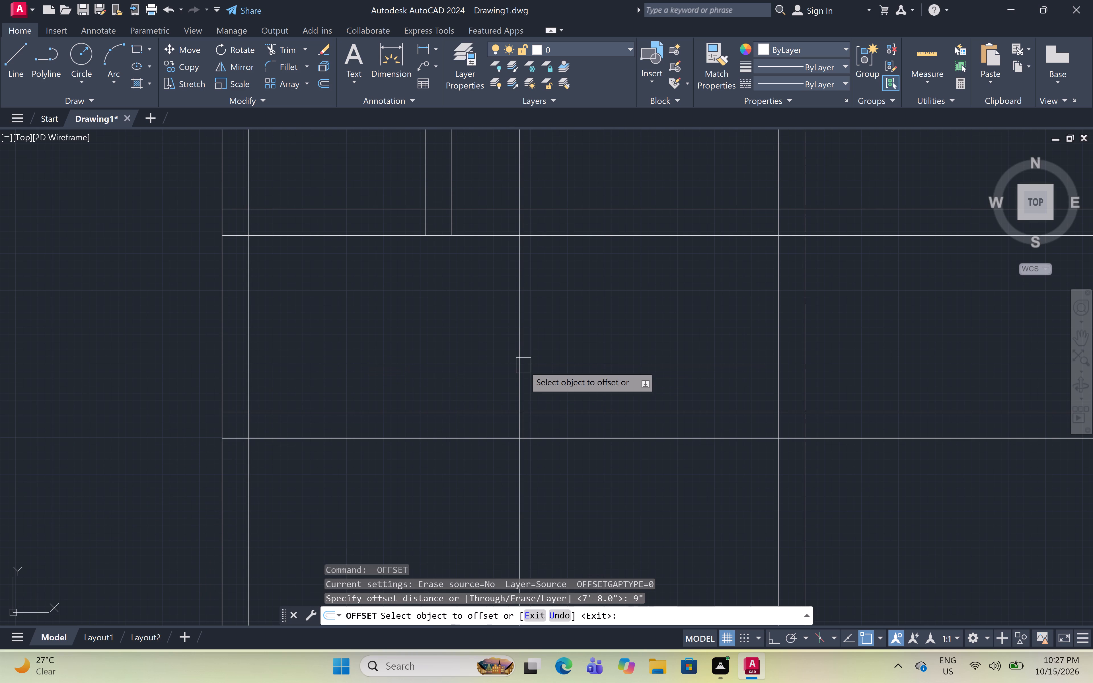
left_click(518, 358)
left_click(568, 359)
key("Escape")
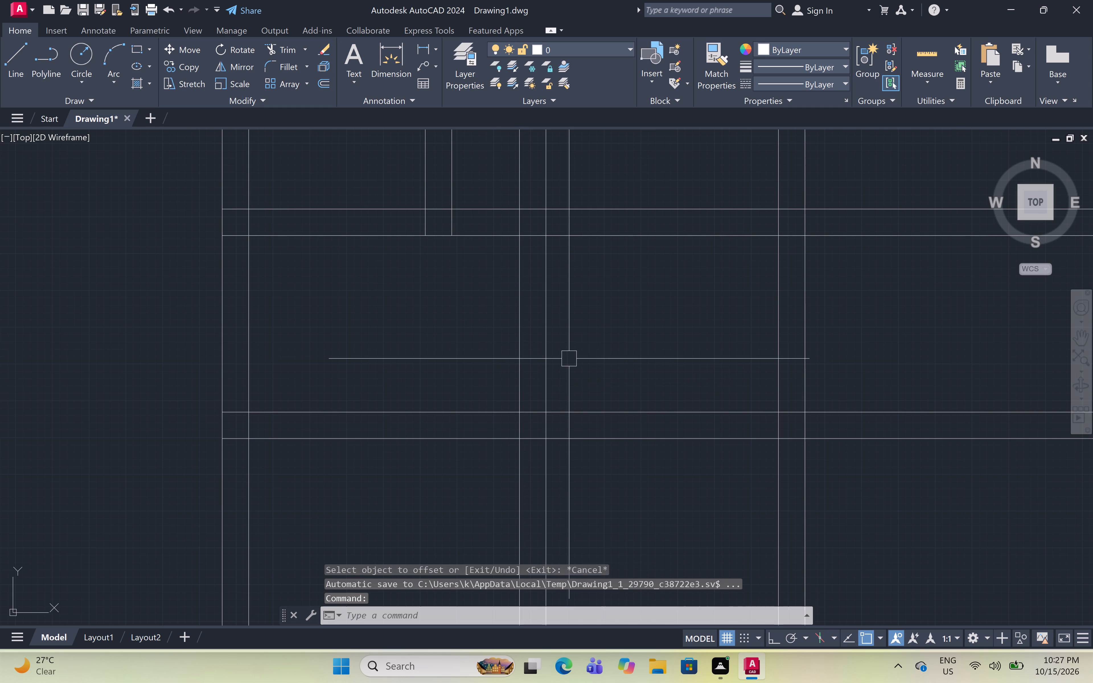
Trim the new partition's two lines above the fourth horizontal wall and below the fifth horizontal wall.
type("tr")
key("space")
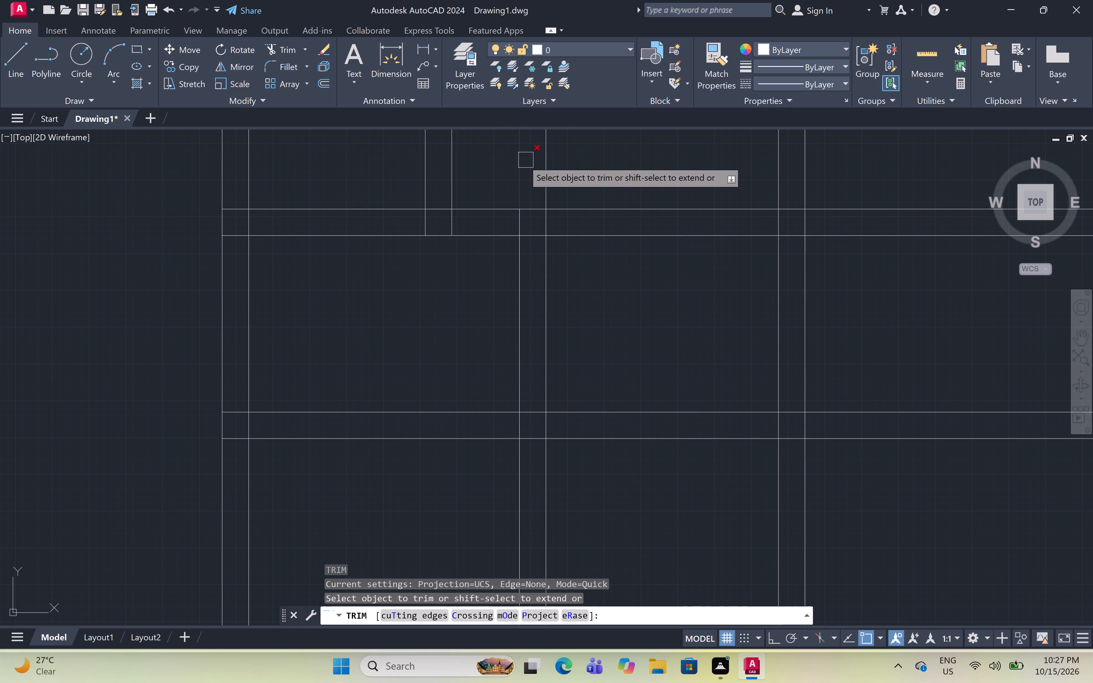
left_click(507, 177)
left_click(558, 177)
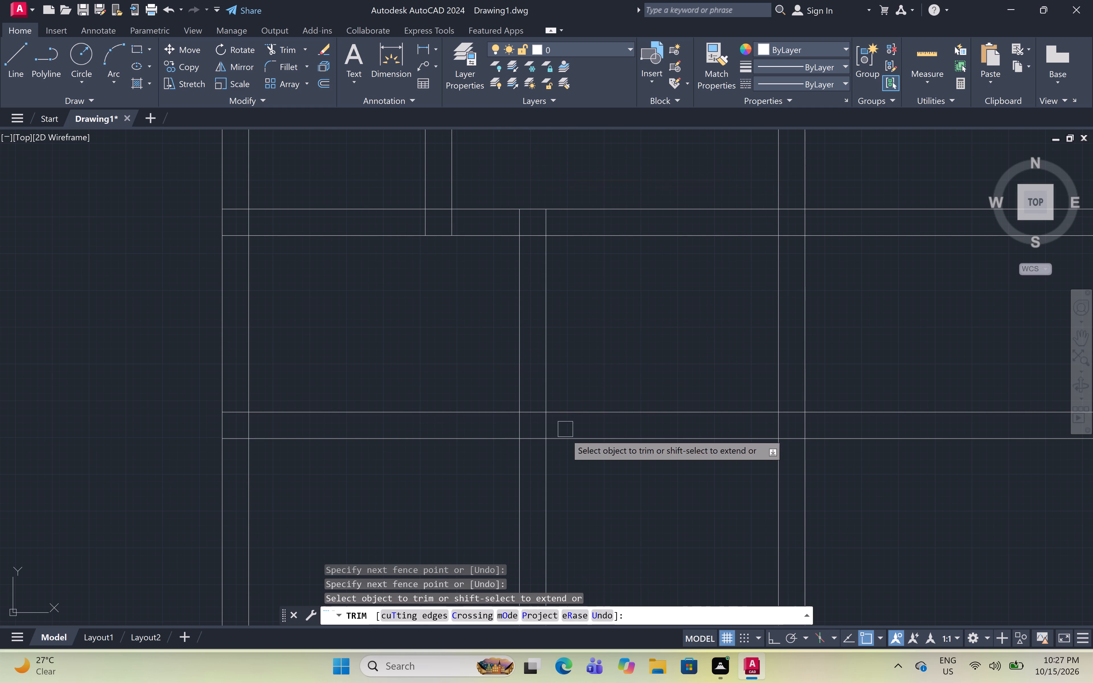
left_click_drag(577, 495, 573, 495)
left_click(455, 490)
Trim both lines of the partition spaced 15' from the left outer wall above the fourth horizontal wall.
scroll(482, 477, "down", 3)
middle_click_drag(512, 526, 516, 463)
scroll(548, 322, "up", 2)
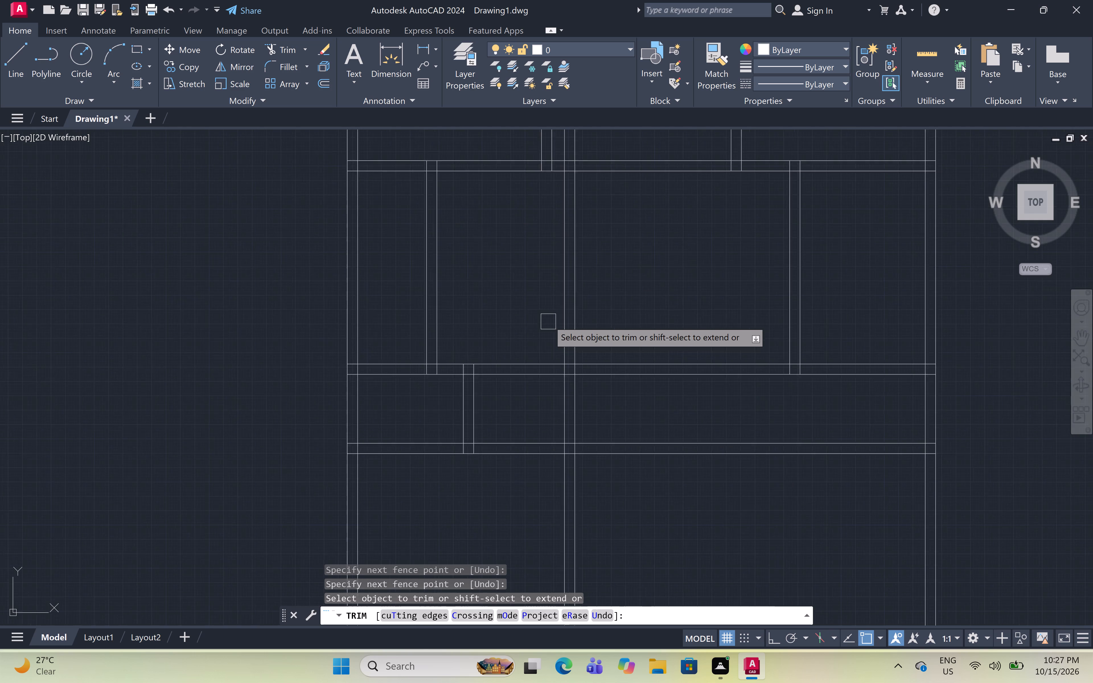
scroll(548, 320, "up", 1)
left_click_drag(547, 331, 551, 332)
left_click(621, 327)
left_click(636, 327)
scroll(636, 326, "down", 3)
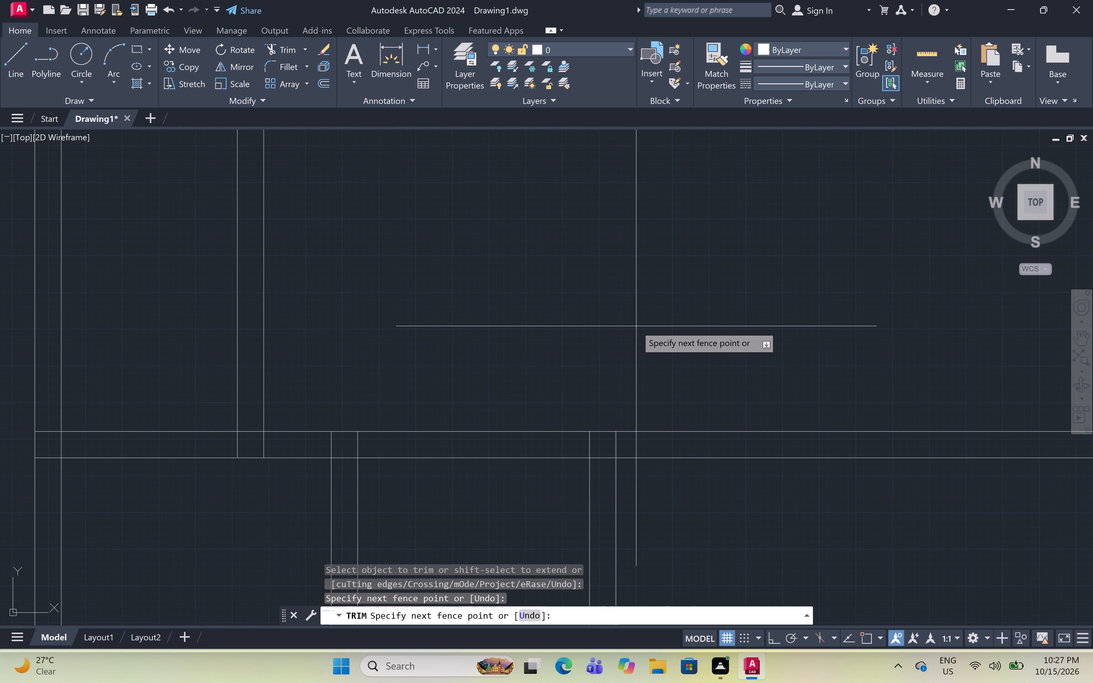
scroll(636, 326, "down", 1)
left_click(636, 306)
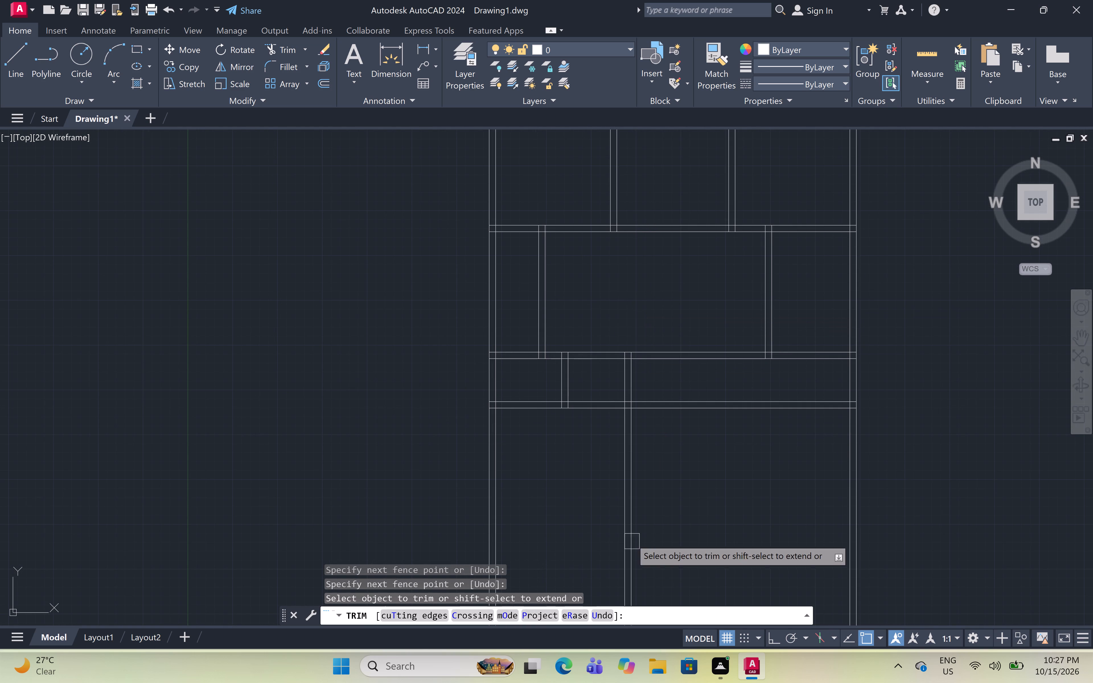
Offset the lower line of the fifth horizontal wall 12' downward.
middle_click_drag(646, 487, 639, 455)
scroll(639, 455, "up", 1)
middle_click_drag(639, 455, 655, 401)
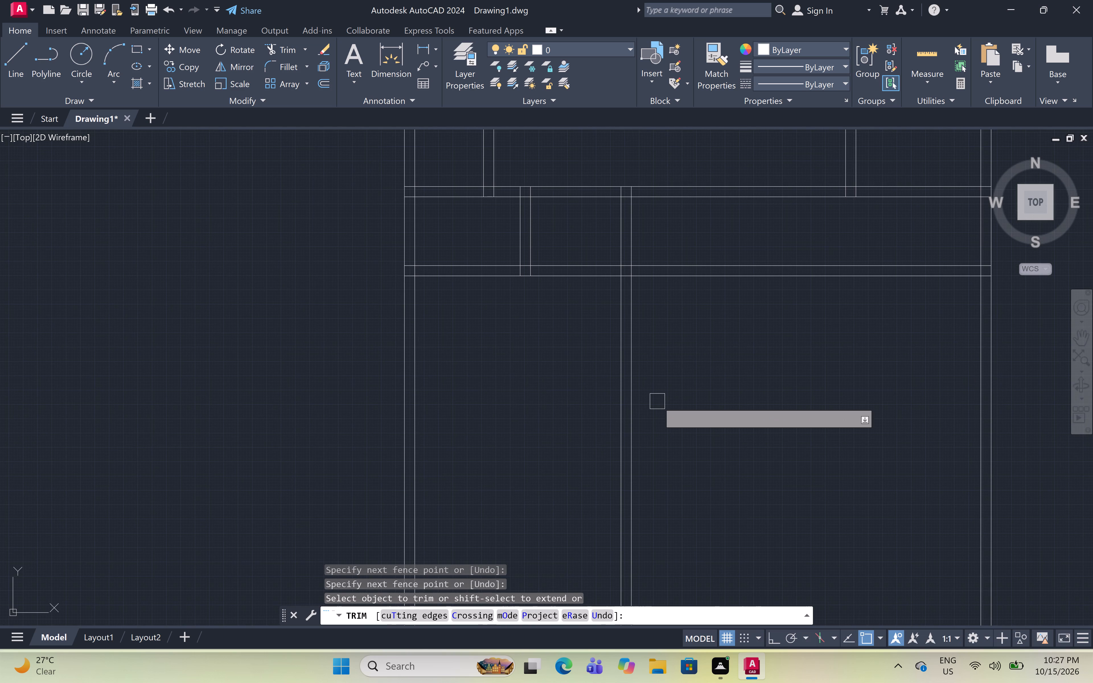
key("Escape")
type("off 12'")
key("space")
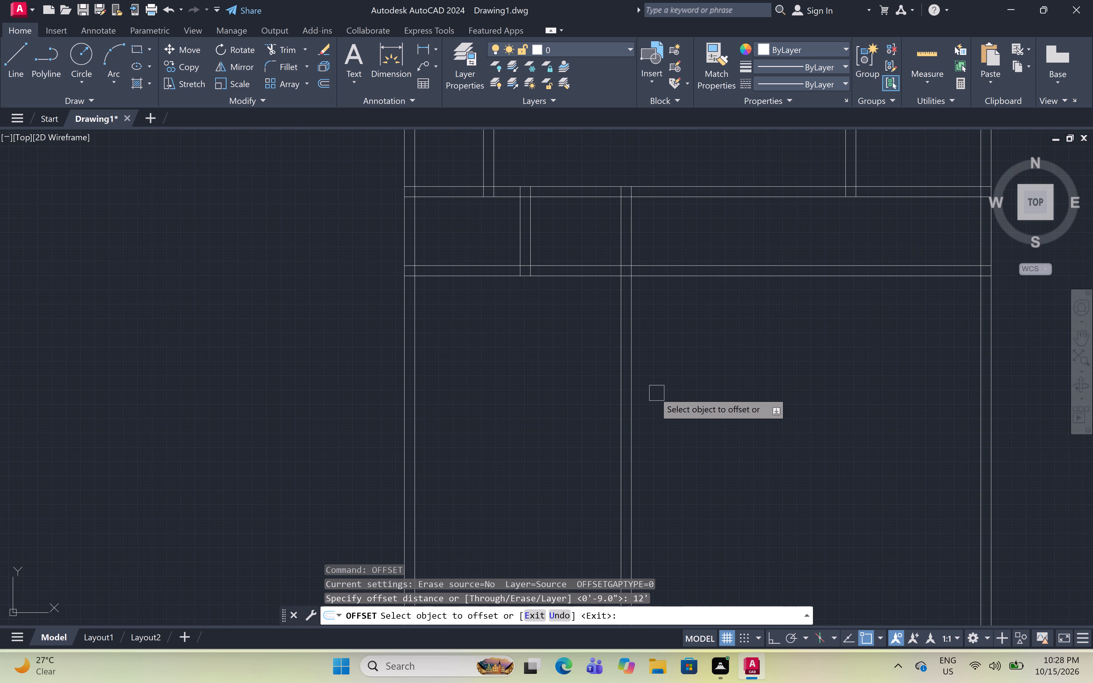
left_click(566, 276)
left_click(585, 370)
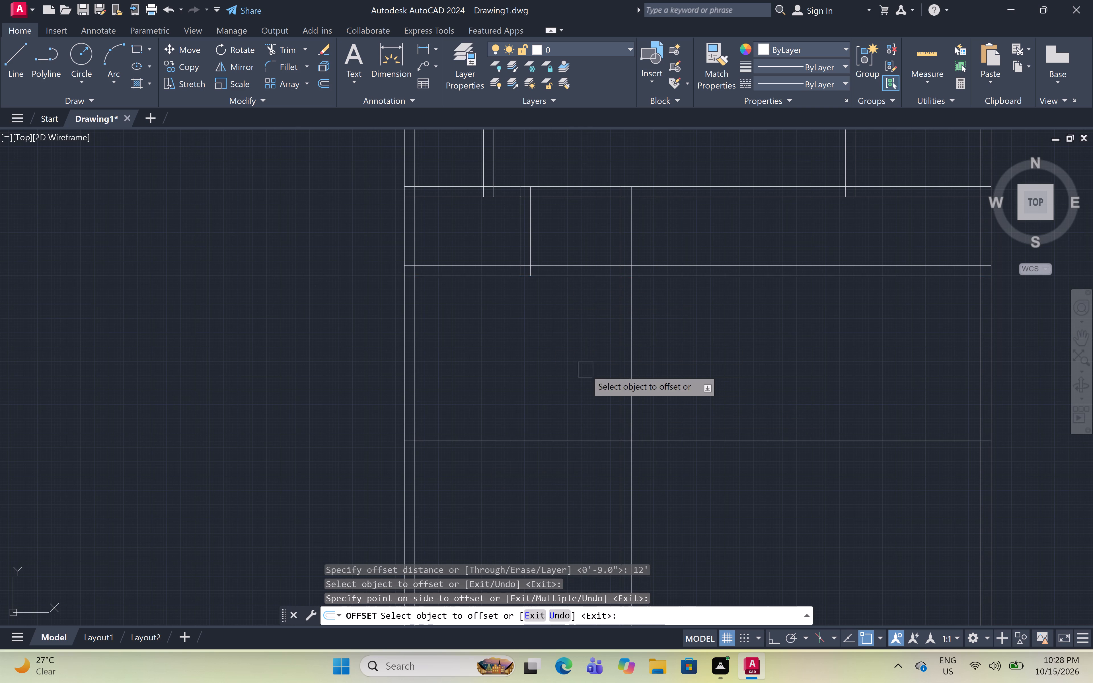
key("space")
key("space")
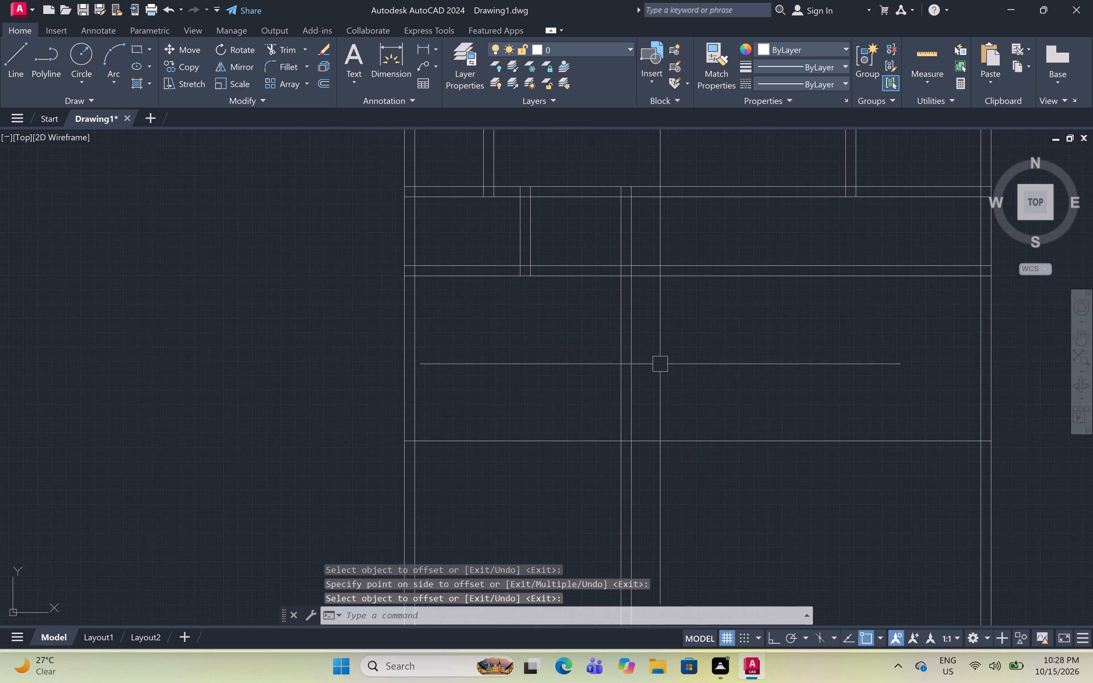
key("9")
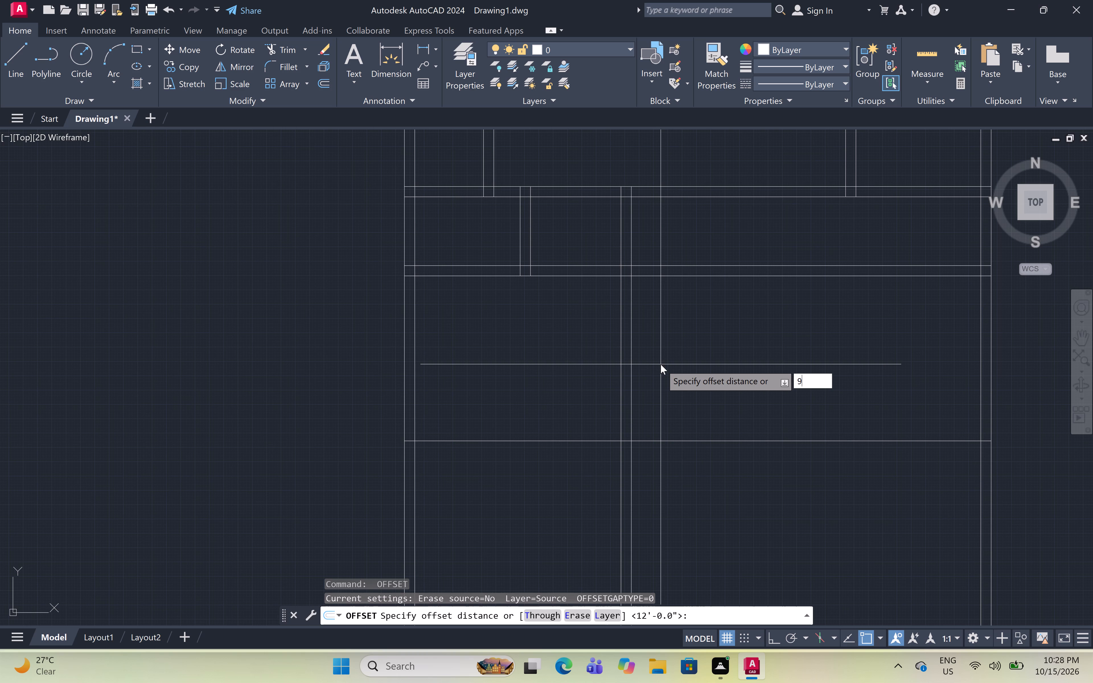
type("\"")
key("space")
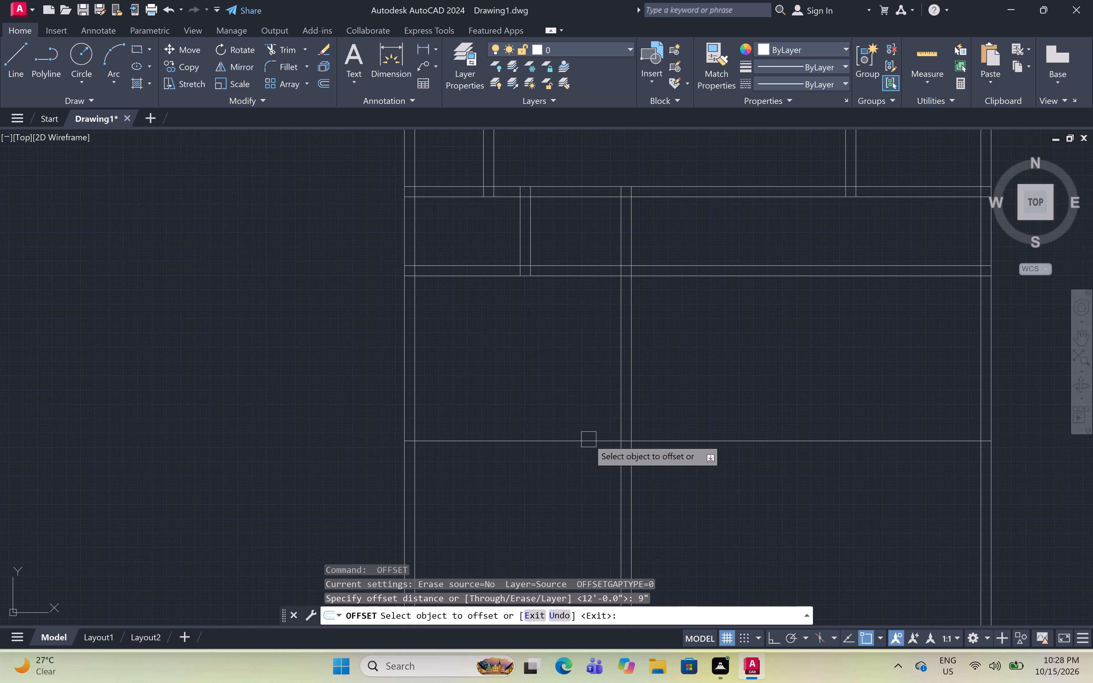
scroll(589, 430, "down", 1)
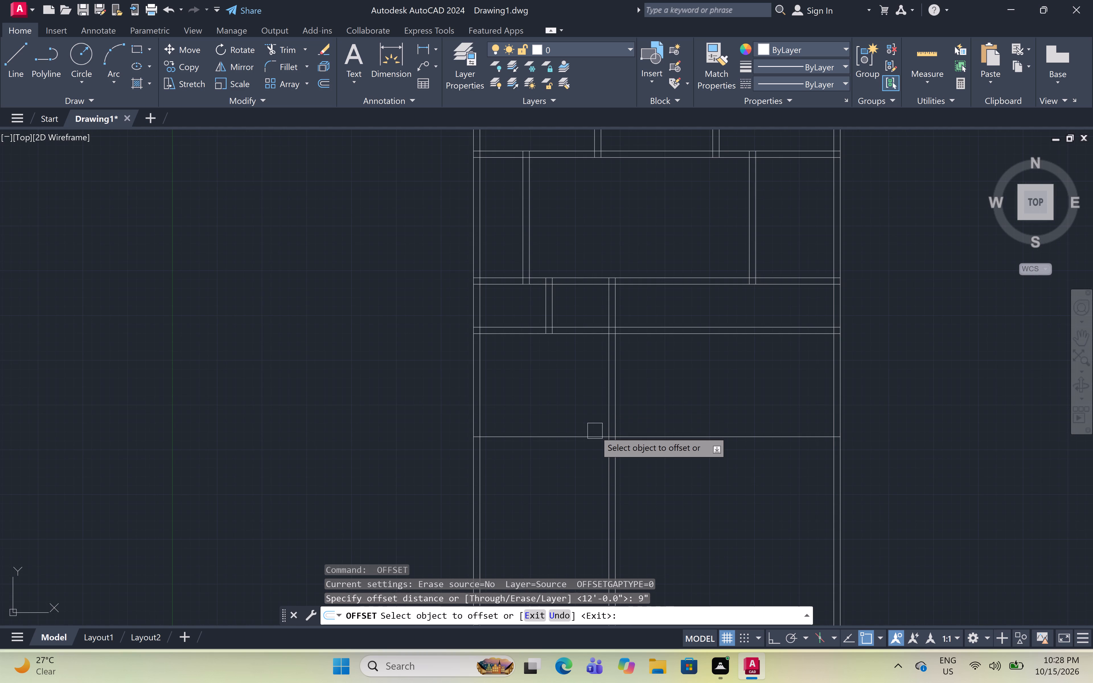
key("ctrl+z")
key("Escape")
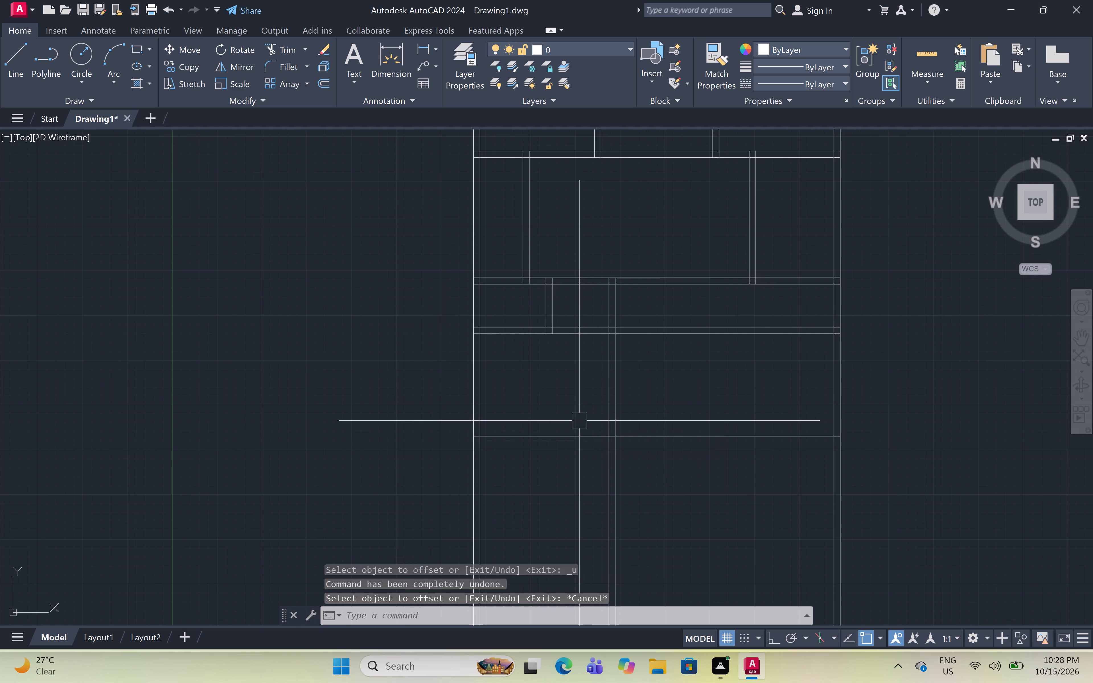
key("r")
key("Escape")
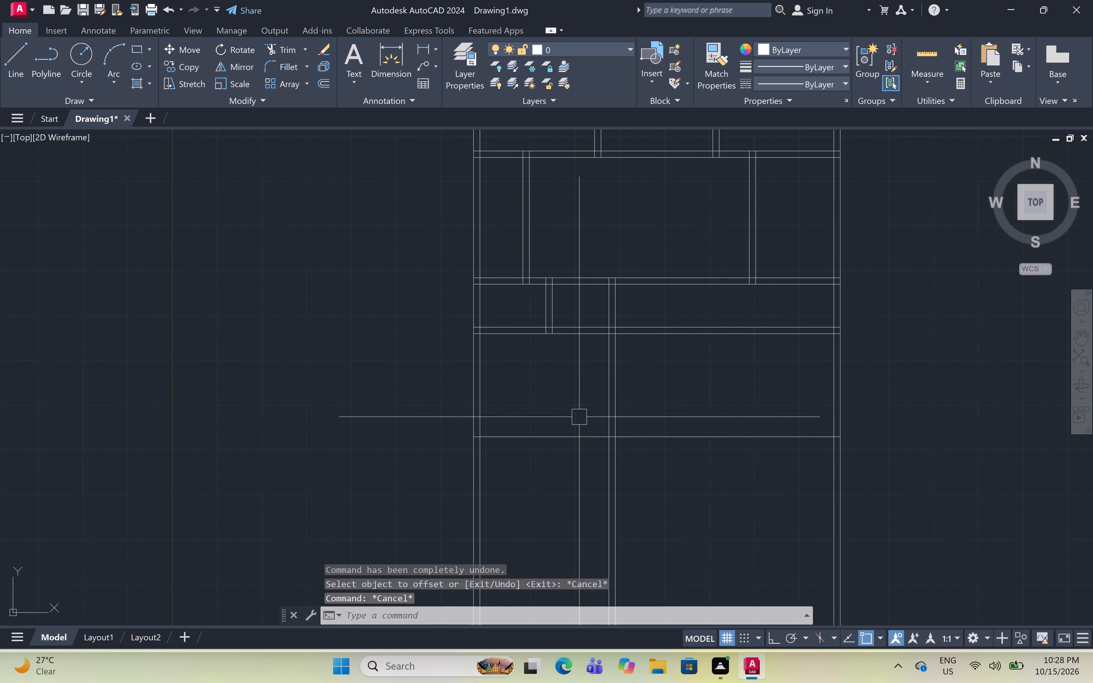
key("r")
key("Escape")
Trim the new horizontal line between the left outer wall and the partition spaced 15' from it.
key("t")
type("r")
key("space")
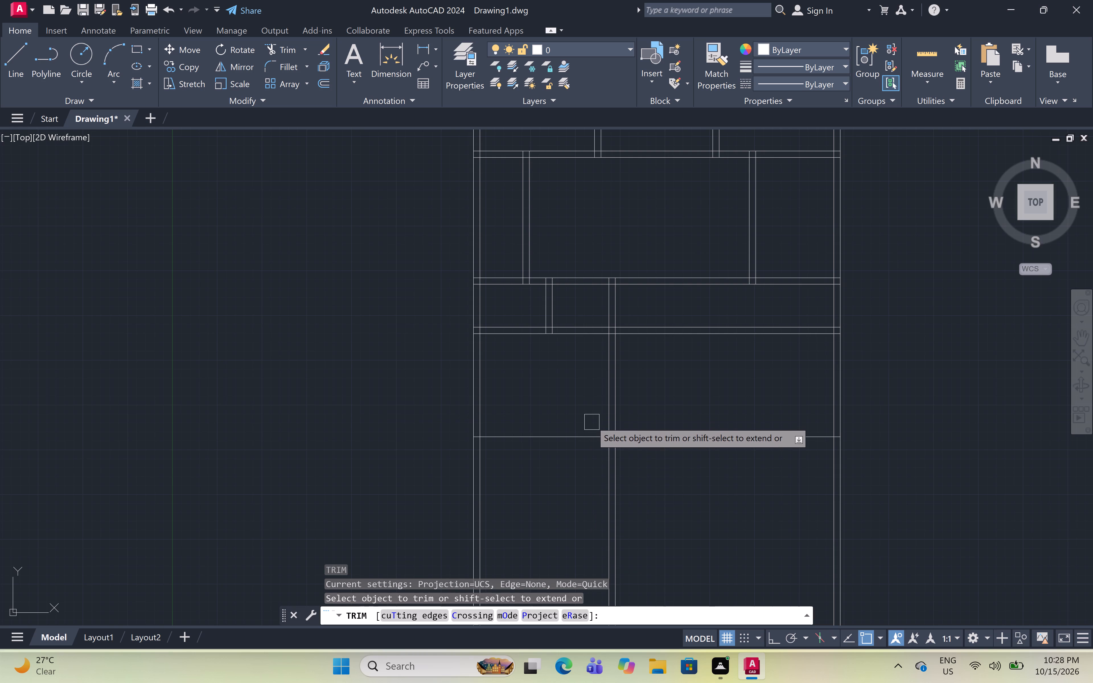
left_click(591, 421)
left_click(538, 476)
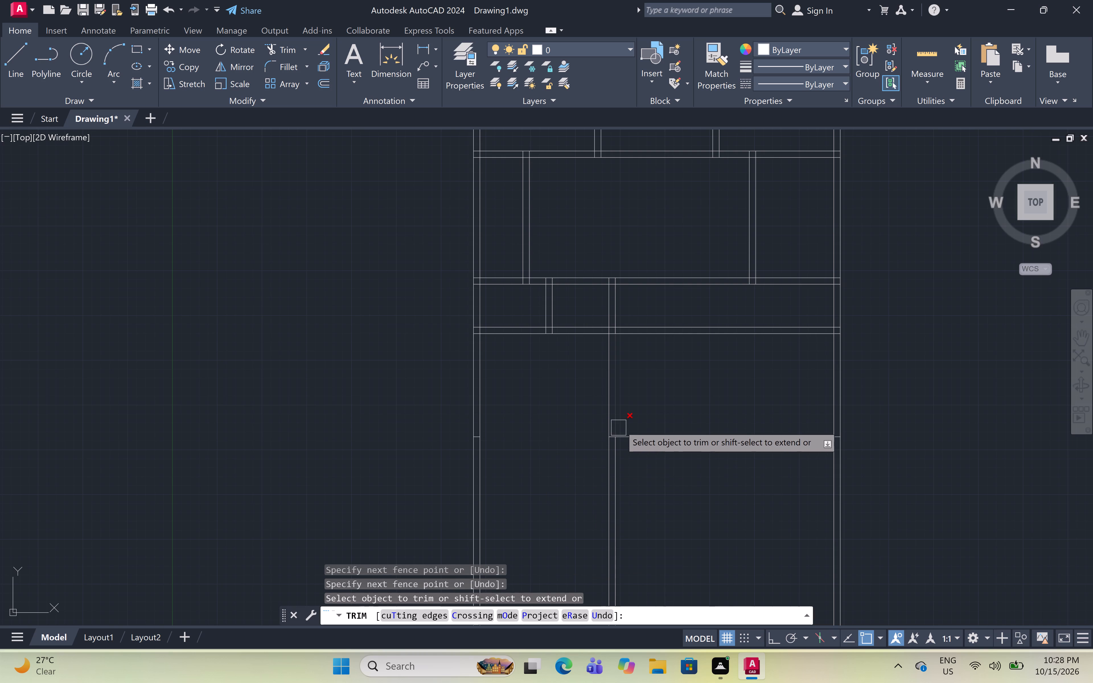
Erase both lines of the partition spaced 15' from the left outer wall, together with the horizontal line extending right from it.
key("Escape")
left_click_drag(670, 376, 661, 387)
left_click(557, 484)
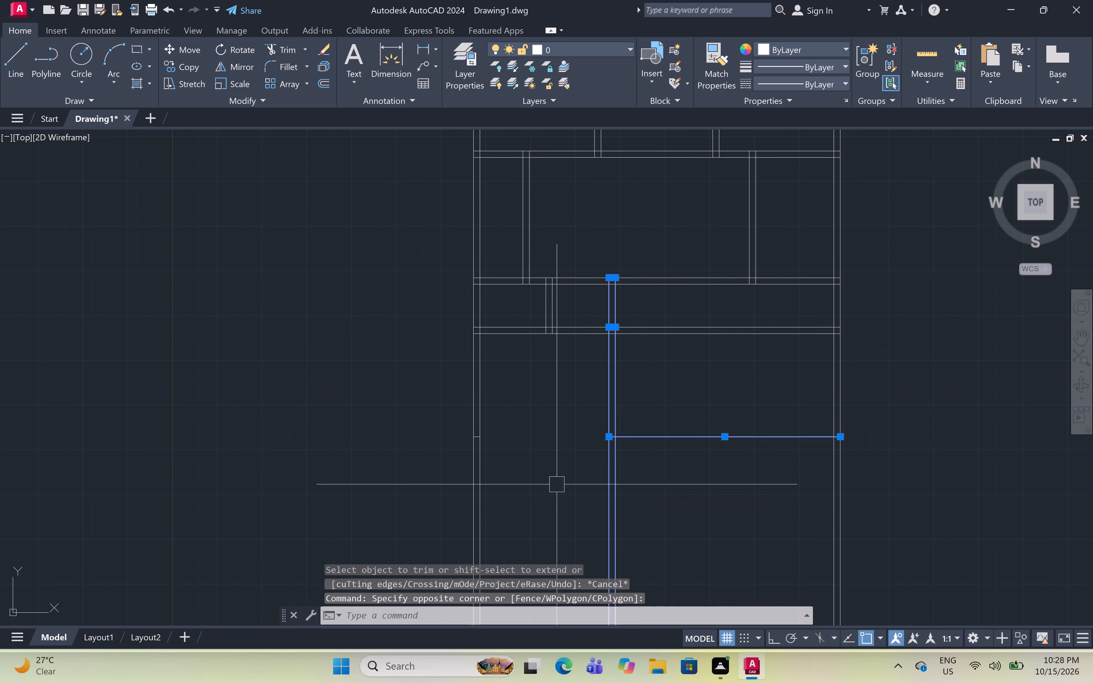
key("Delete")
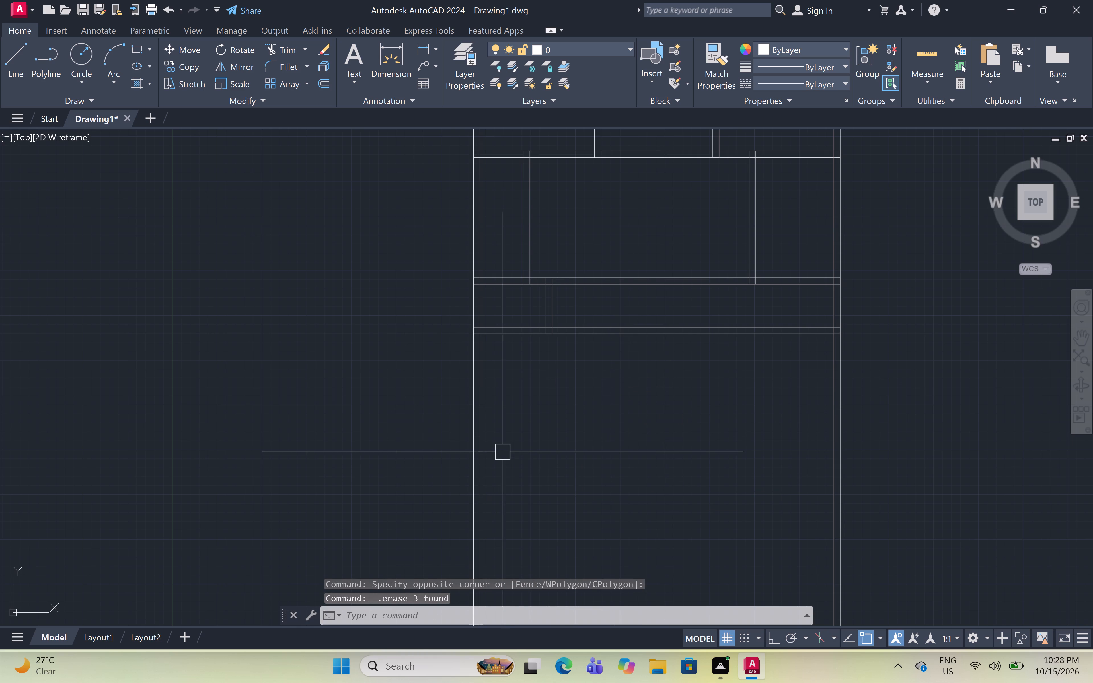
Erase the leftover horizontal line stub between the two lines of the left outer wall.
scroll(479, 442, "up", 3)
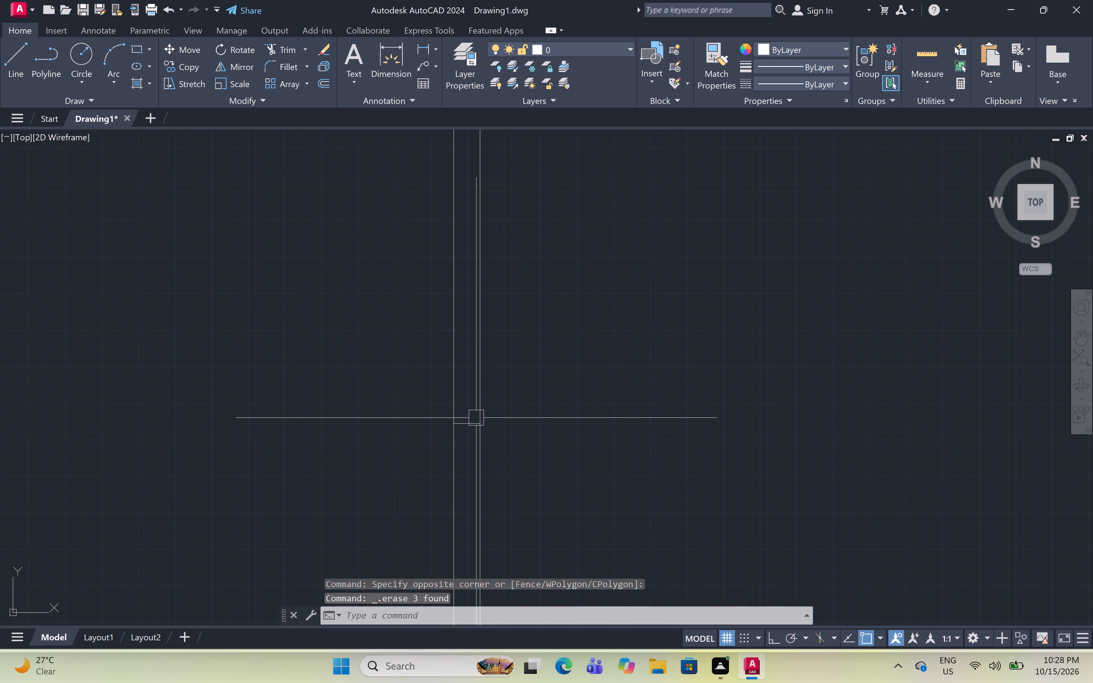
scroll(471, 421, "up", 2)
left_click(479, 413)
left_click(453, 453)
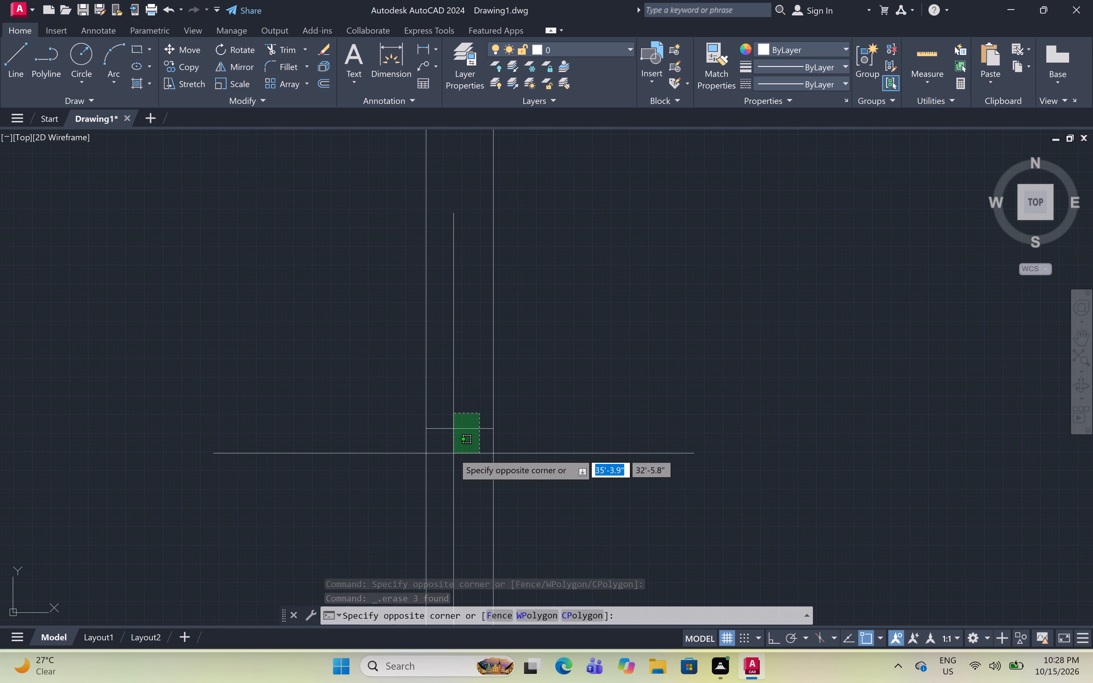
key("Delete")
Review the whole floor plan, from the top row down to the open area below the fifth horizontal wall.
scroll(565, 413, "down", 3)
middle_click_drag(565, 413, 559, 444)
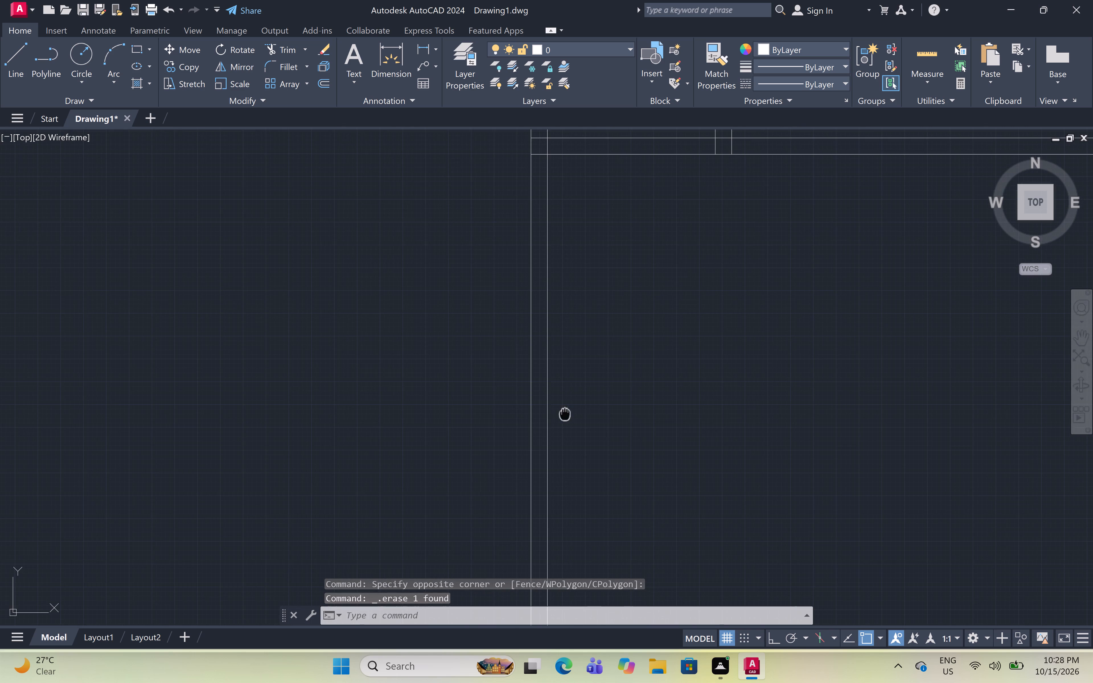
middle_click_drag(559, 444, 556, 456)
scroll(571, 432, "down", 1)
middle_click_drag(572, 430, 435, 467)
scroll(453, 439, "down", 1)
middle_click_drag(453, 439, 474, 410)
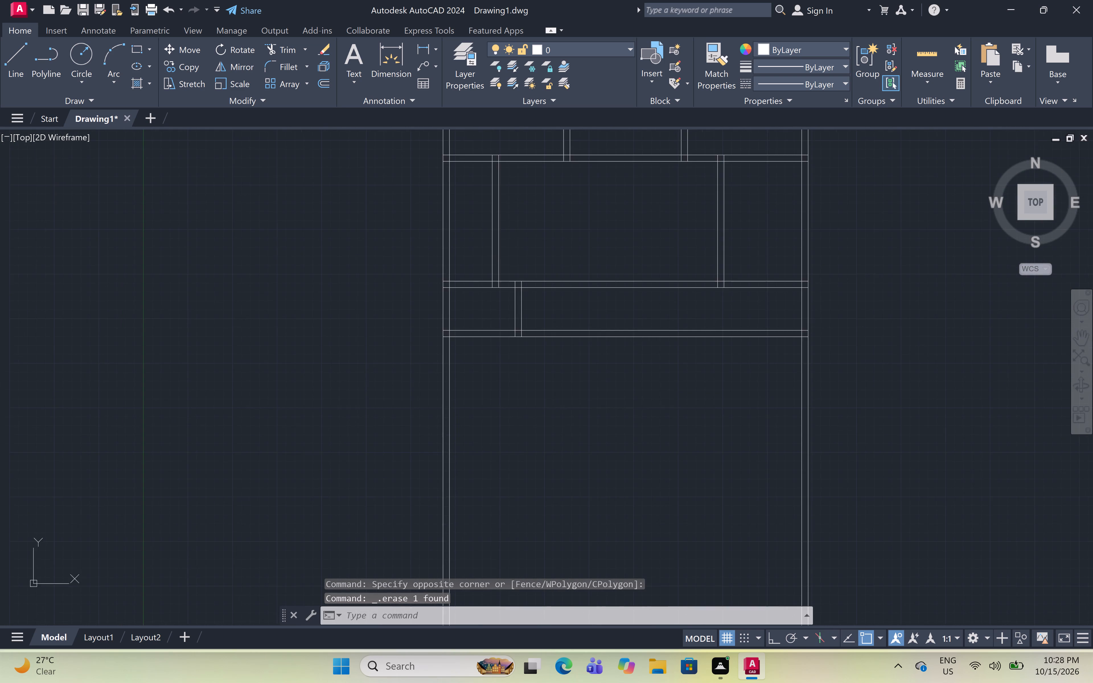
scroll(474, 410, "down", 1)
middle_click_drag(474, 410, 502, 438)
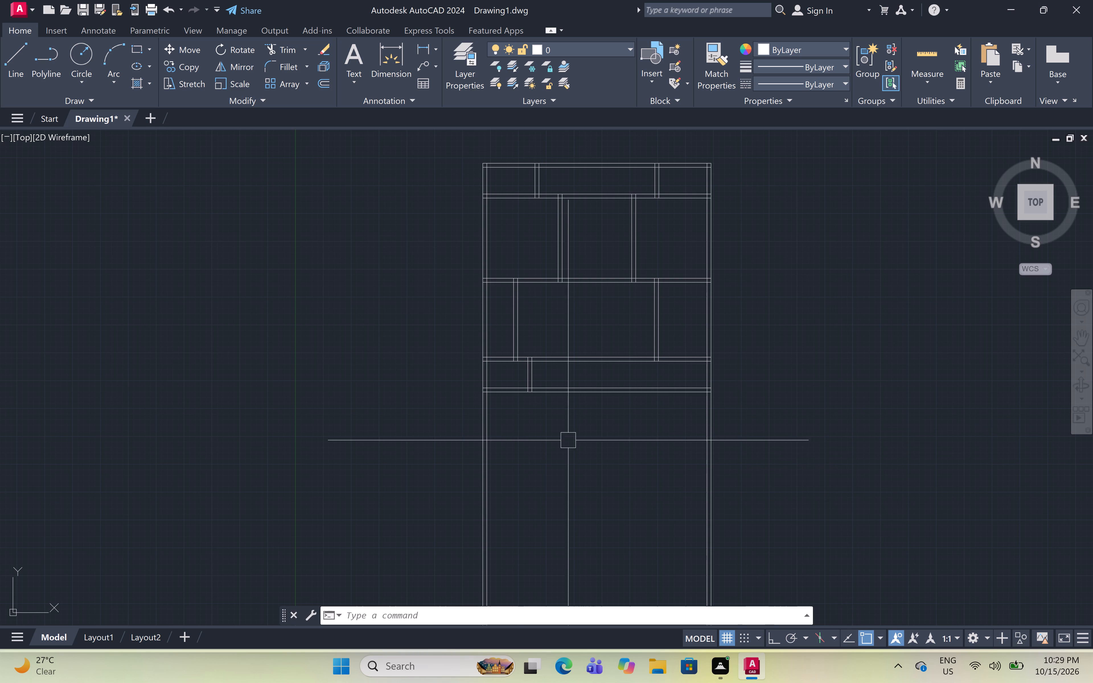
Offset the lower line of the fifth horizontal wall 18' downward.
middle_click_drag(538, 464, 538, 441)
scroll(538, 441, "up", 2)
middle_click_drag(538, 441, 545, 421)
key("Escape")
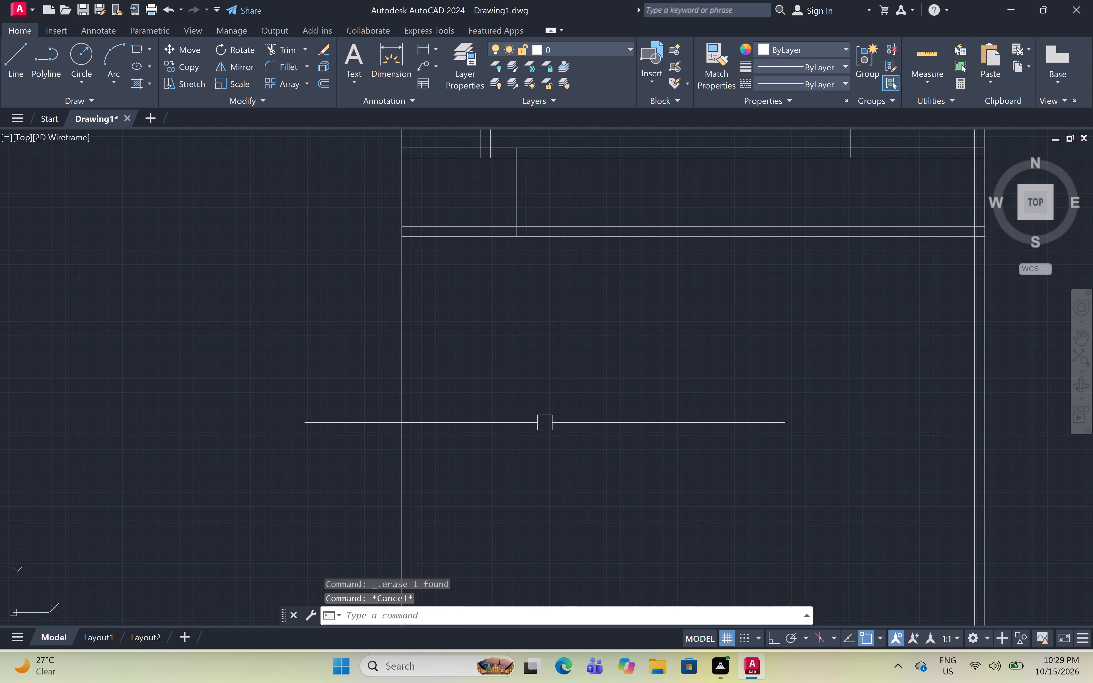
key("o")
type("ff 1")
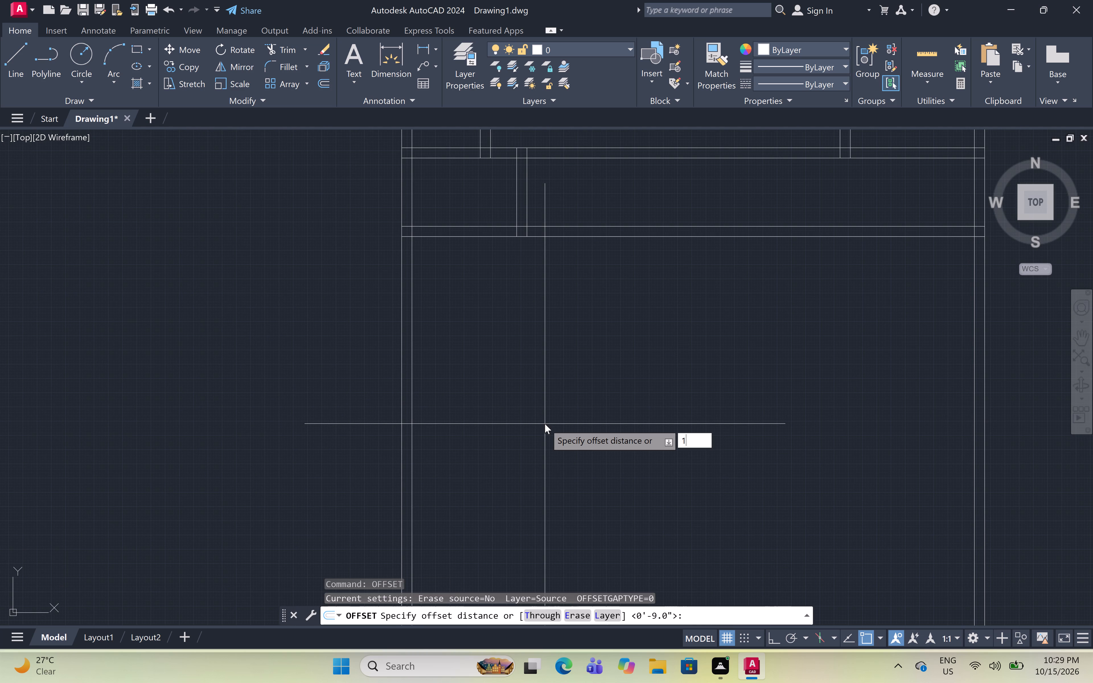
type("8'")
key("space")
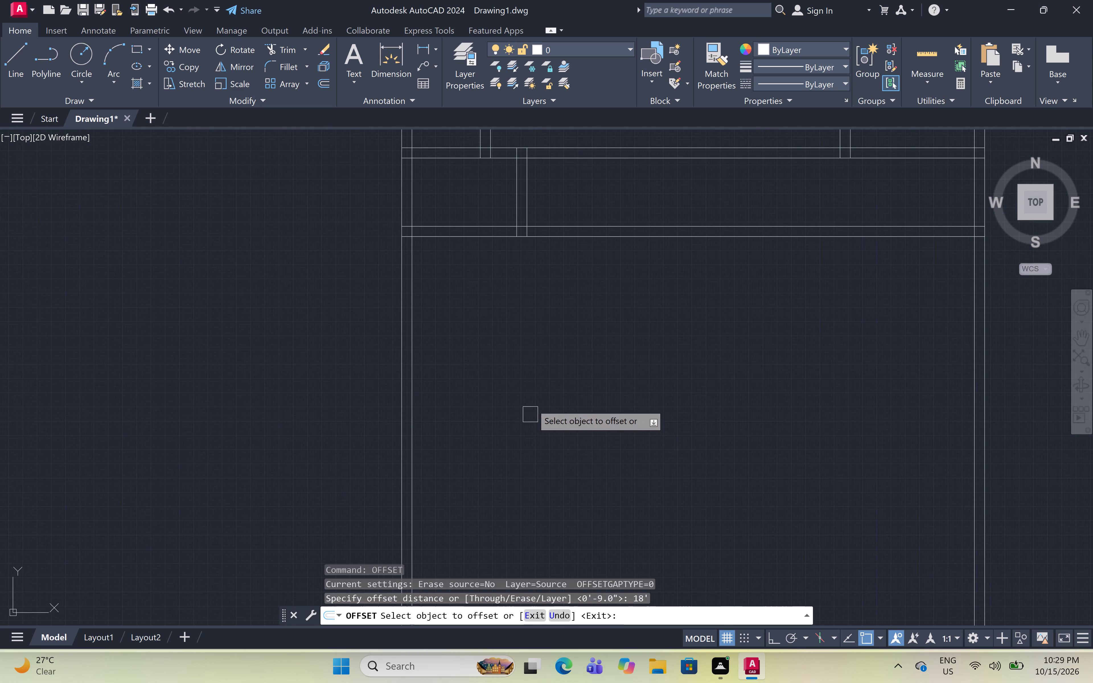
left_click(451, 238)
left_click(476, 359)
scroll(492, 306, "down", 2)
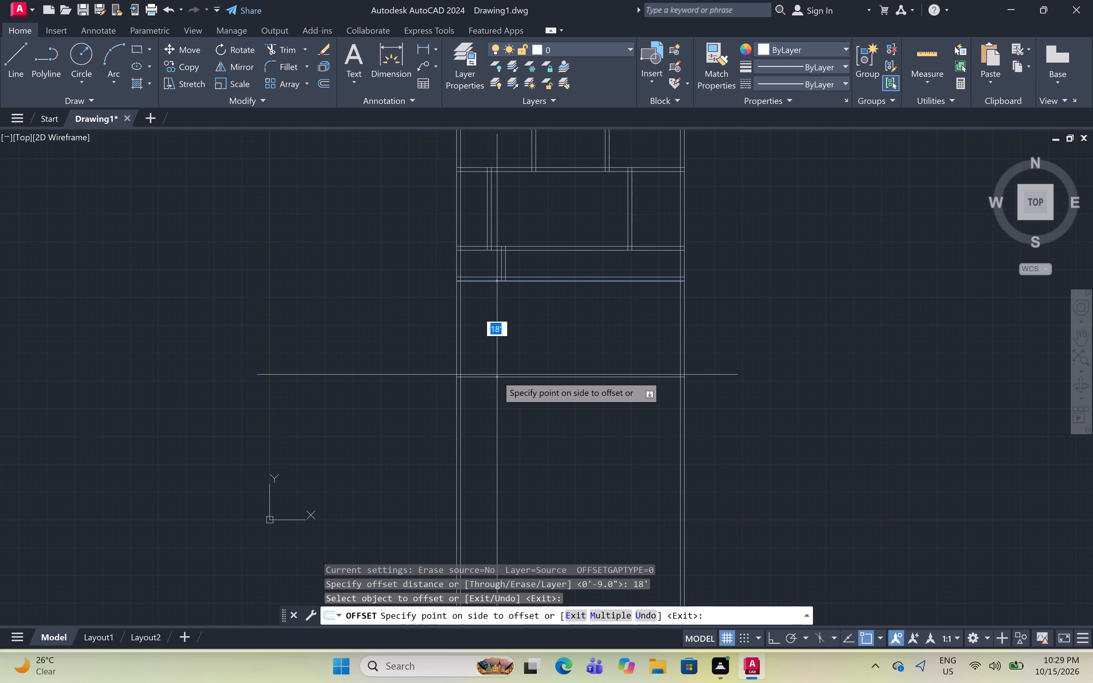
left_click(494, 400)
scroll(489, 386, "up", 2)
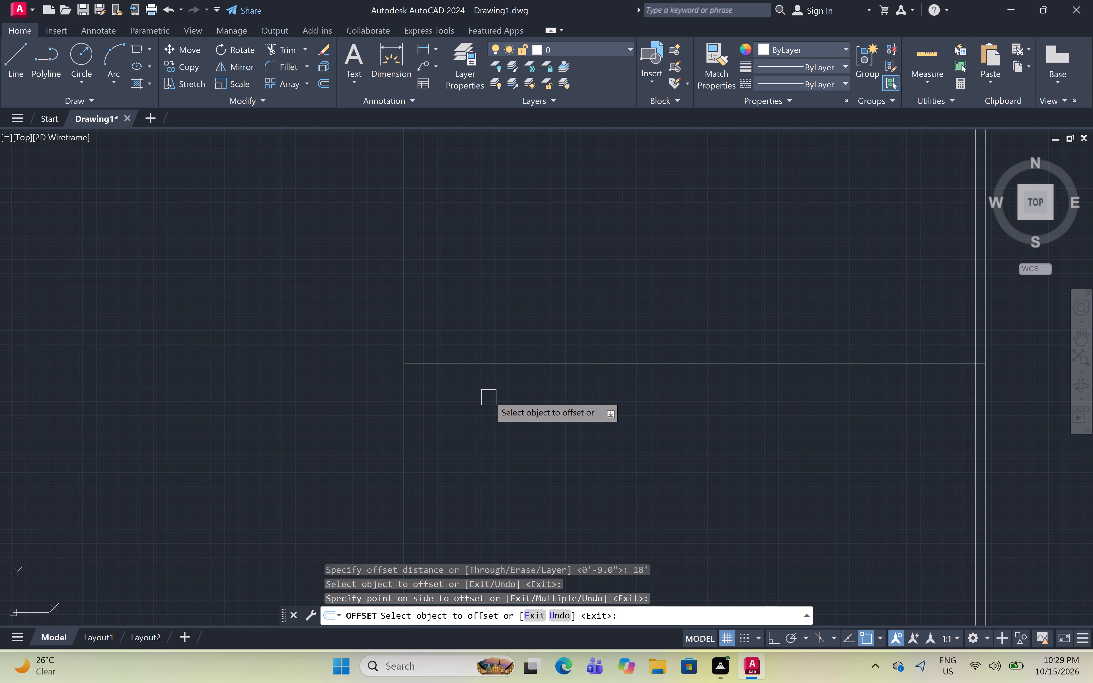
Offset the horizontal line spaced 18' below the fifth horizontal wall 9" downward to form the bottom wall.
key("space")
key("space")
type("9")
key("shift+quotedbl")
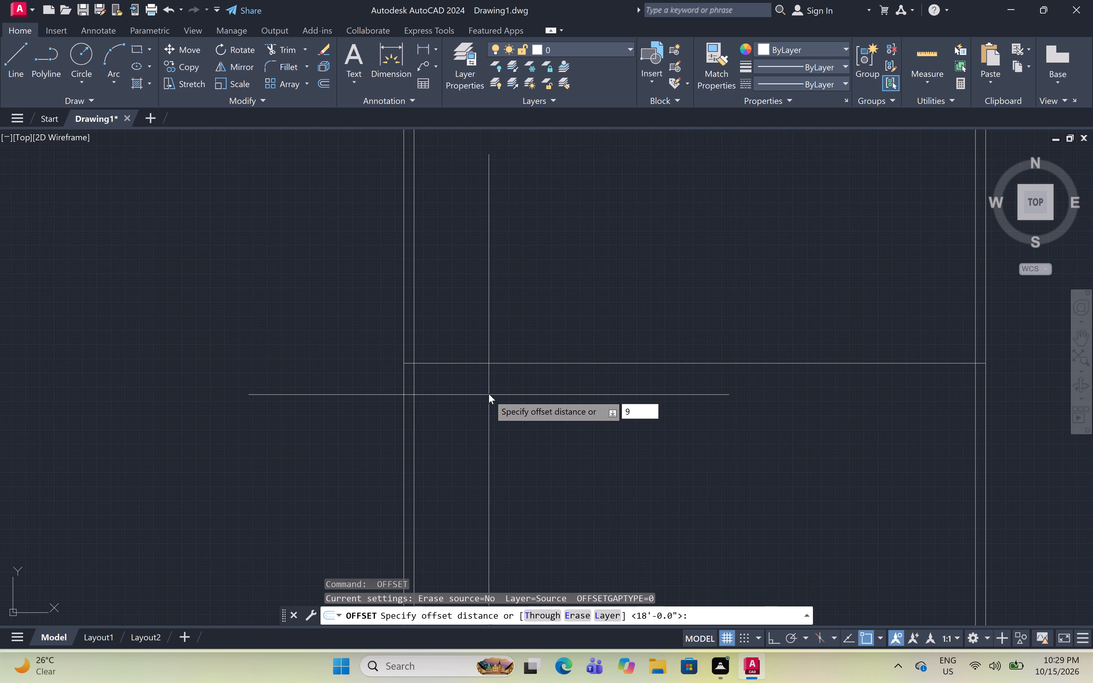
key("space")
left_click(487, 366)
left_click(497, 412)
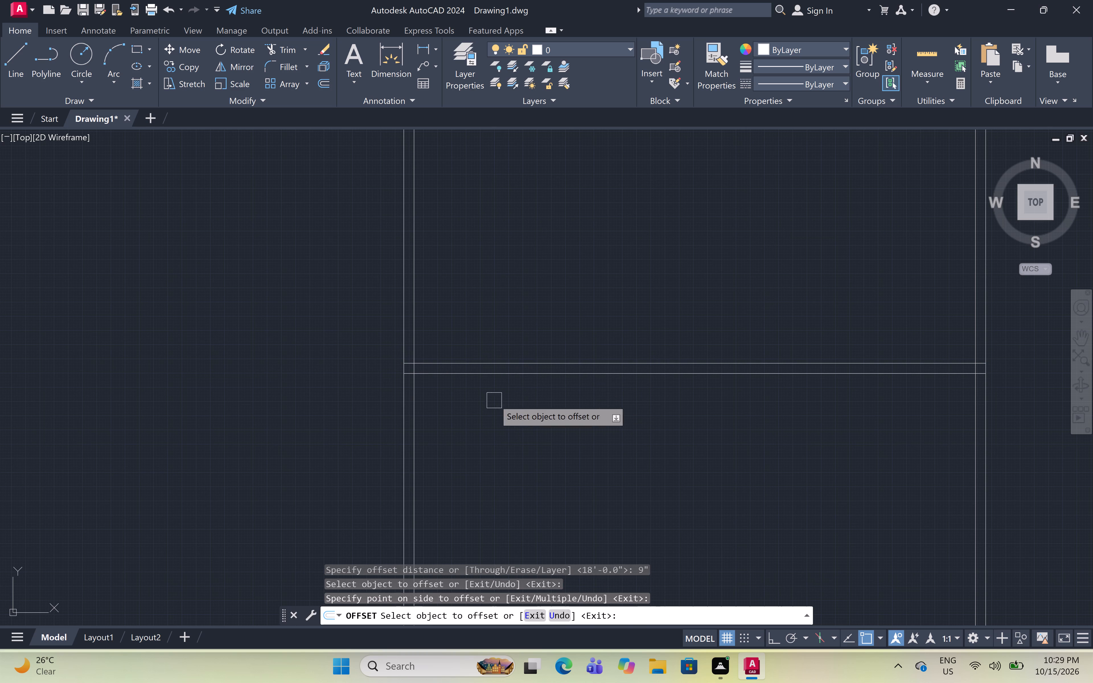
key("Escape")
Offset the inner line of the left outer wall 12' to the right in the row above the bottom wall.
scroll(503, 283, "down", 2)
middle_click_drag(504, 282, 498, 342)
scroll(496, 337, "up", 2)
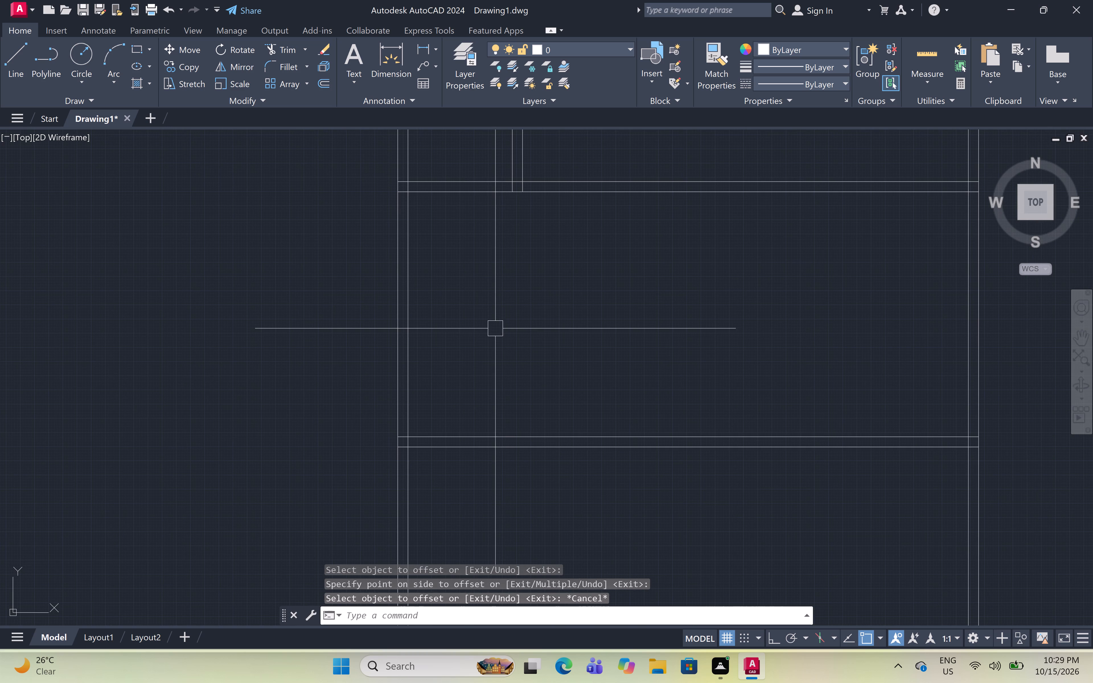
type("off 2'")
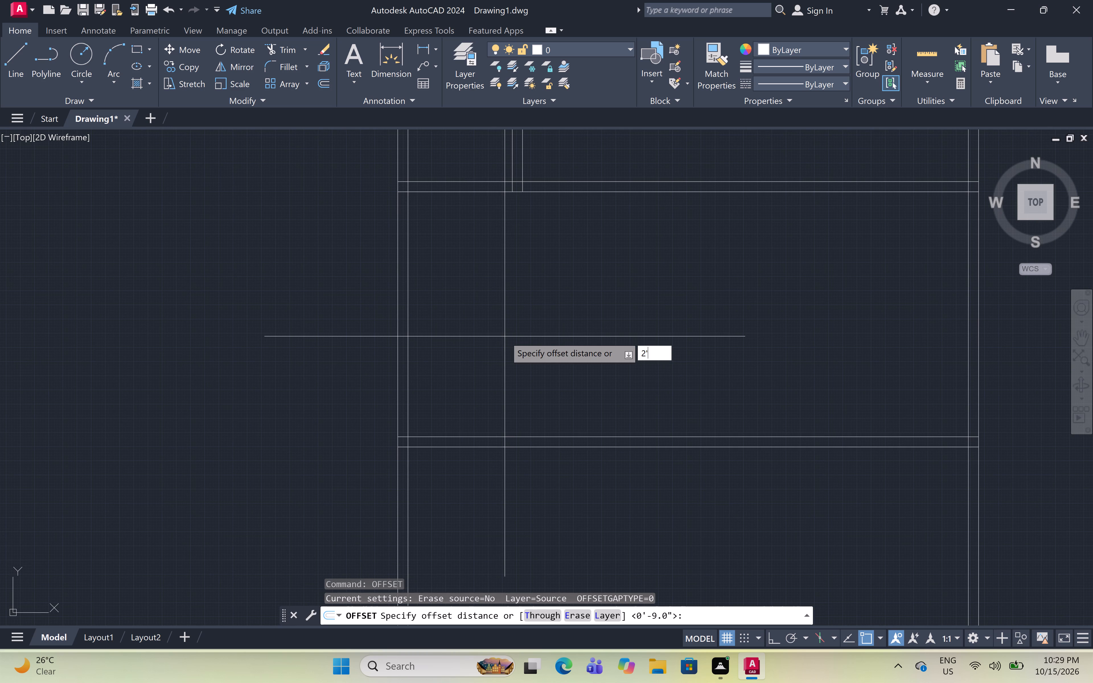
key("BackSpace")
key("BackSpace")
type("12'")
key("space")
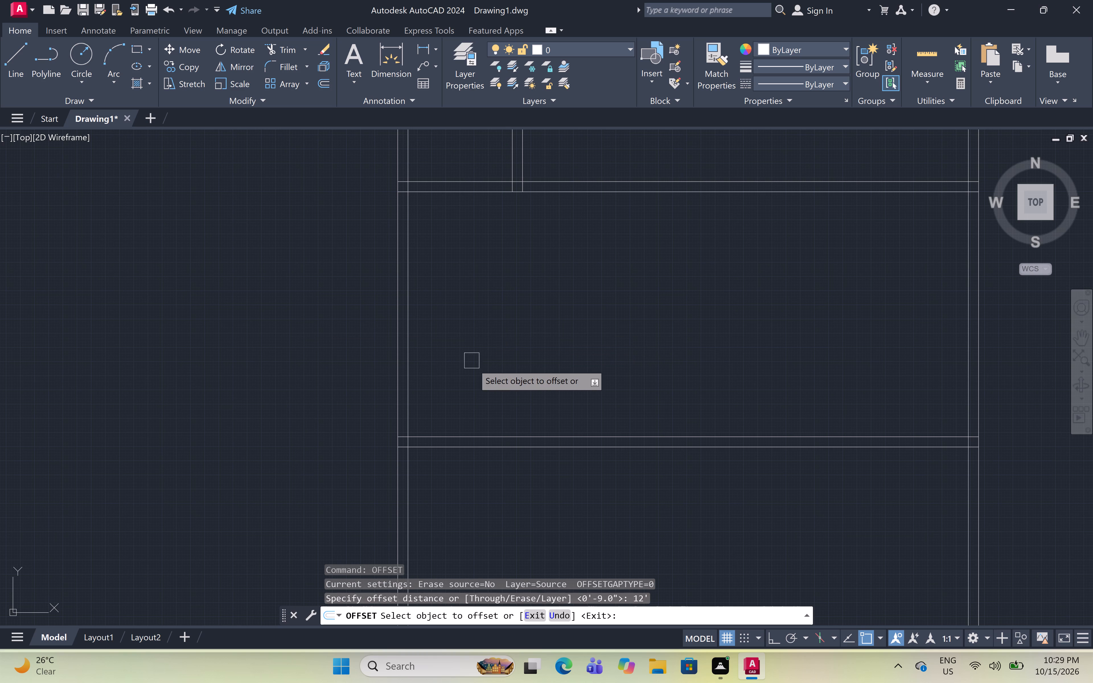
left_click(409, 375)
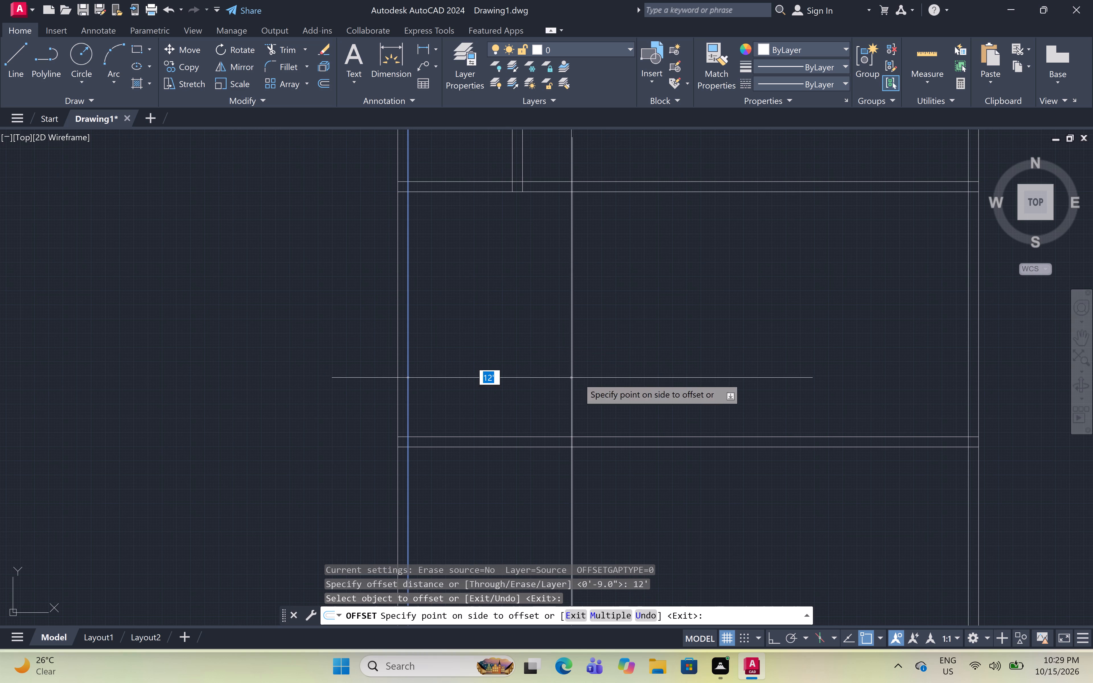
left_click(607, 374)
key("space")
Offset the vertical line spaced 12' from the left outer wall 9" to the right to form a partition.
key("space")
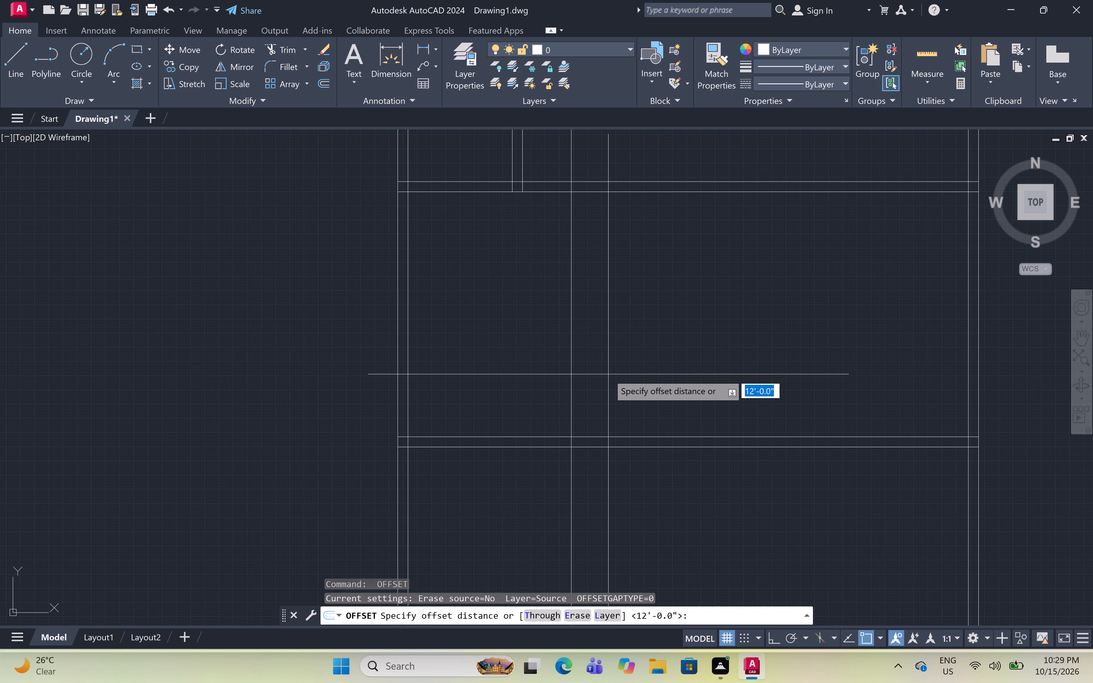
key("4")
key("BackSpace")
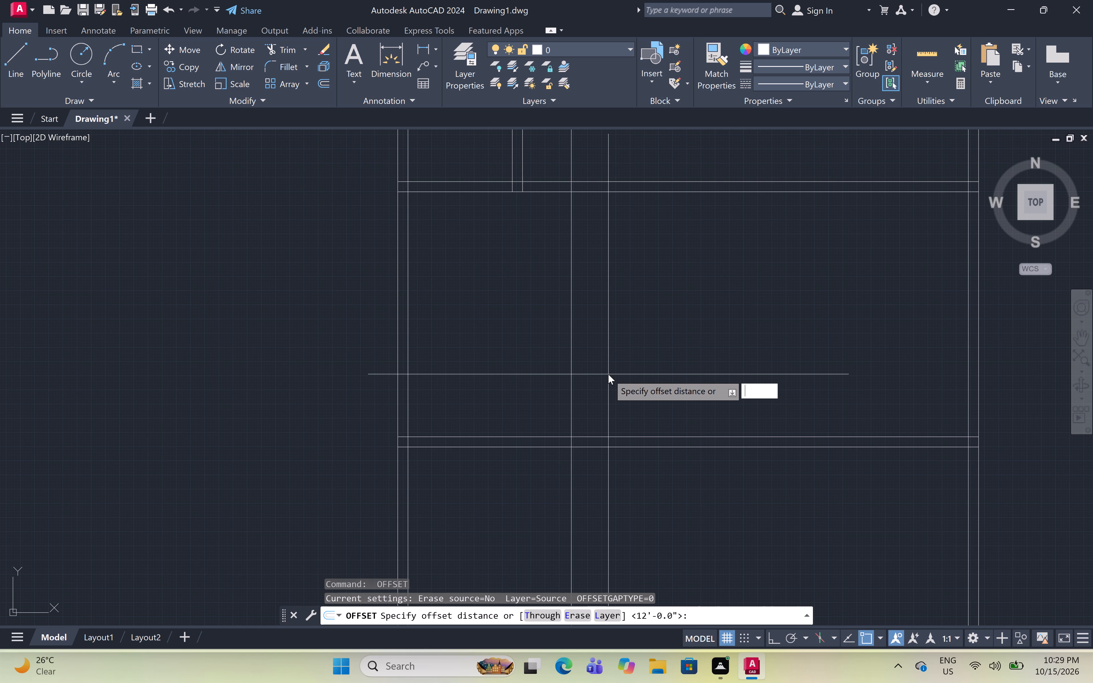
type("9\"")
key("space")
left_click_drag(573, 370, 582, 373)
left_click(627, 375)
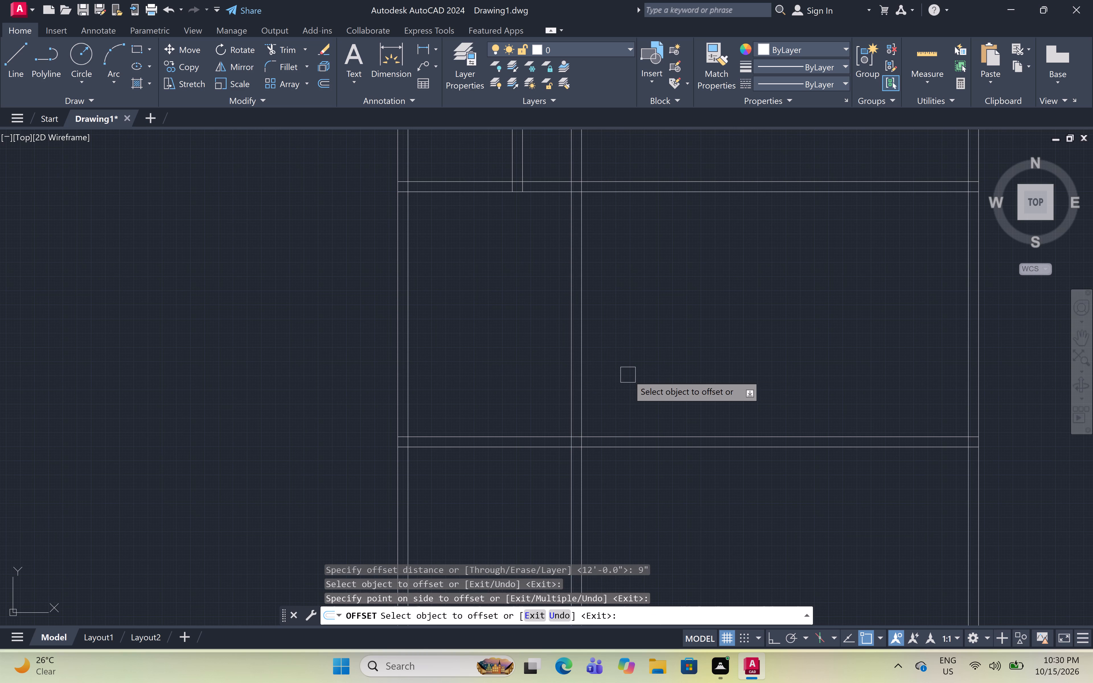
key("Escape")
Trim the 12' partition's lines above the fourth horizontal wall and the fifth wall's lines between that partition and the right outer wall.
scroll(634, 349, "down", 1)
middle_click_drag(634, 349, 636, 375)
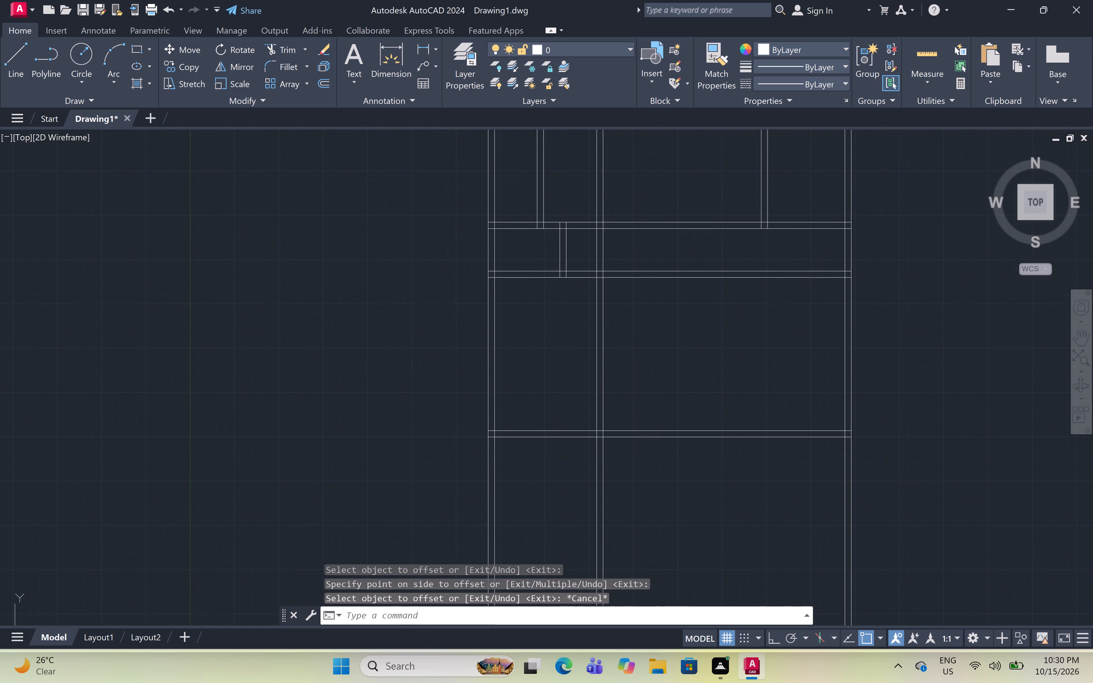
scroll(636, 367, "up", 1)
middle_click_drag(636, 367, 639, 440)
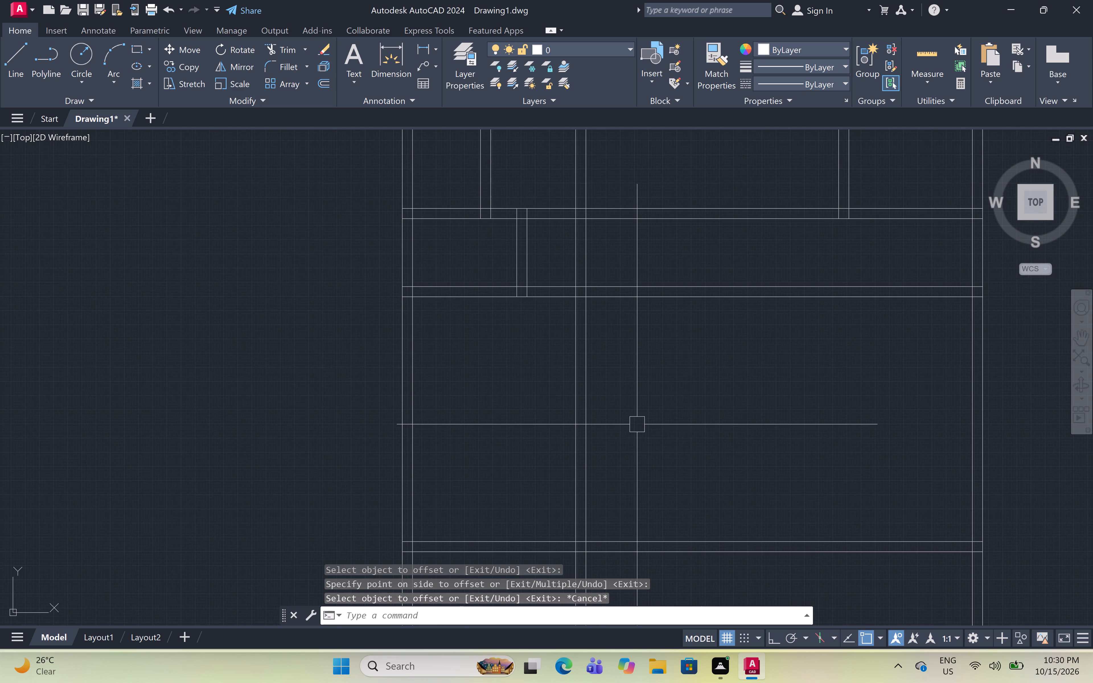
key("t")
key("r")
key("space")
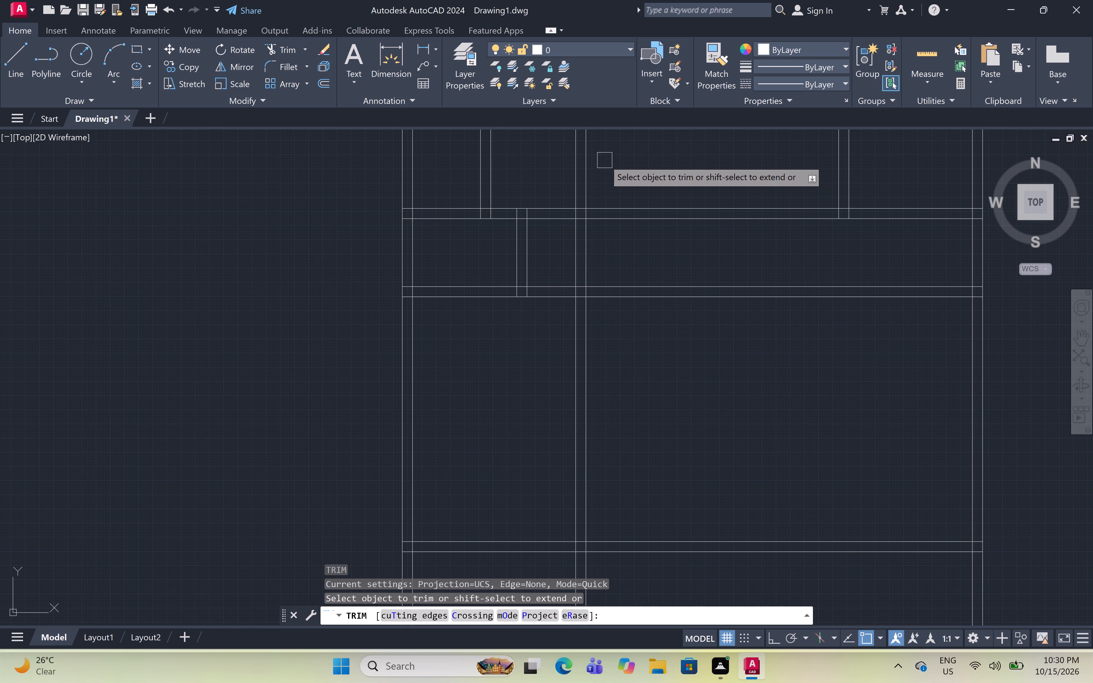
left_click(605, 160)
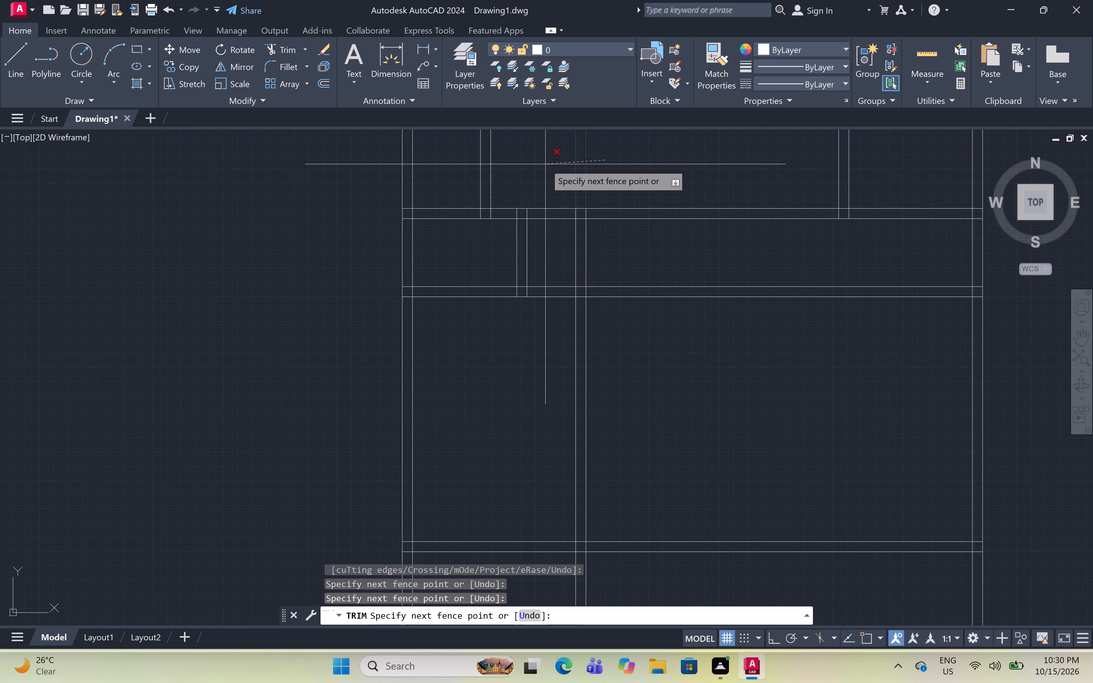
left_click(545, 164)
left_click(644, 262)
left_click(652, 346)
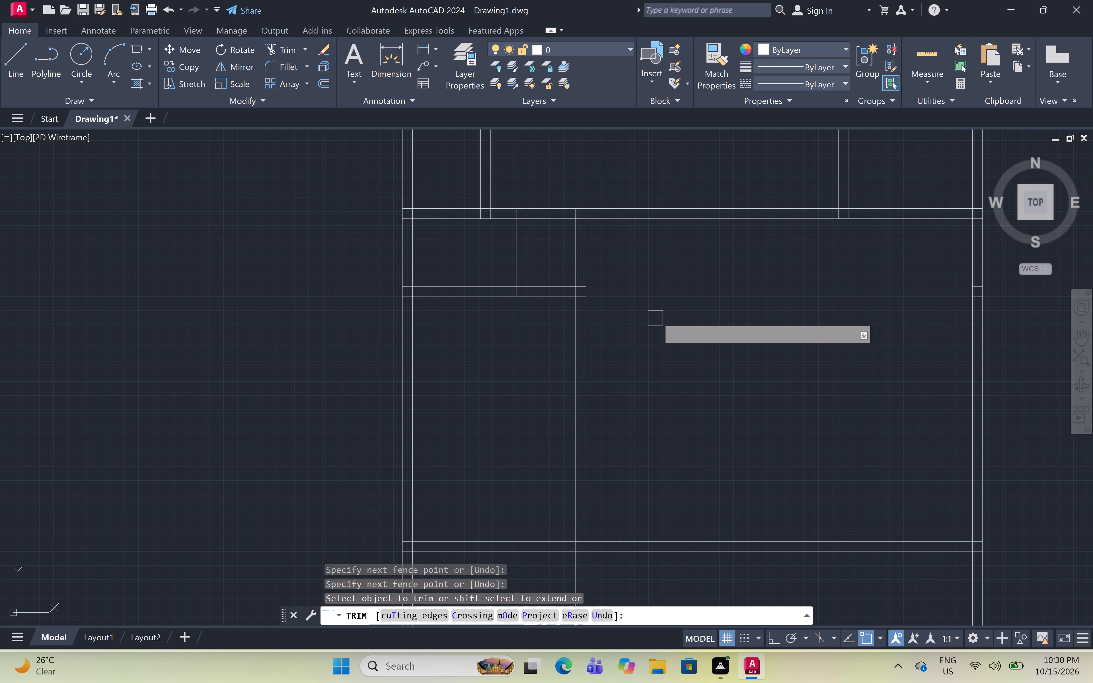
key("Escape")
Trim all the outer wall and partition lines that extend below the bottom wall.
scroll(693, 349, "down", 2)
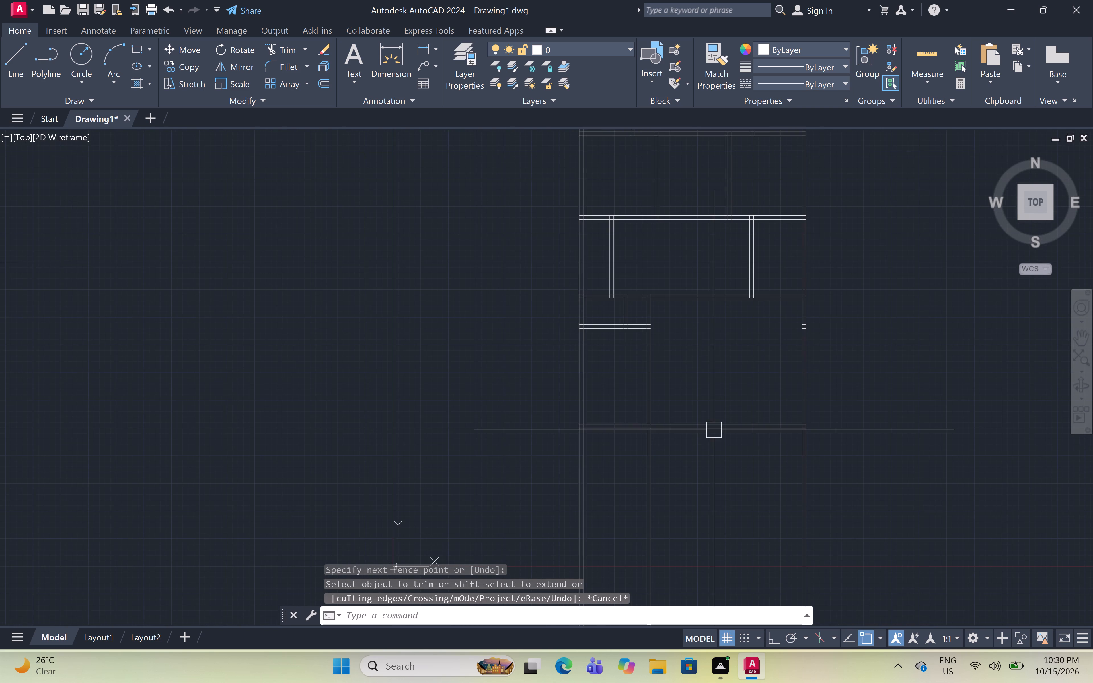
scroll(716, 440, "up", 2)
key("t")
key("r")
key("space")
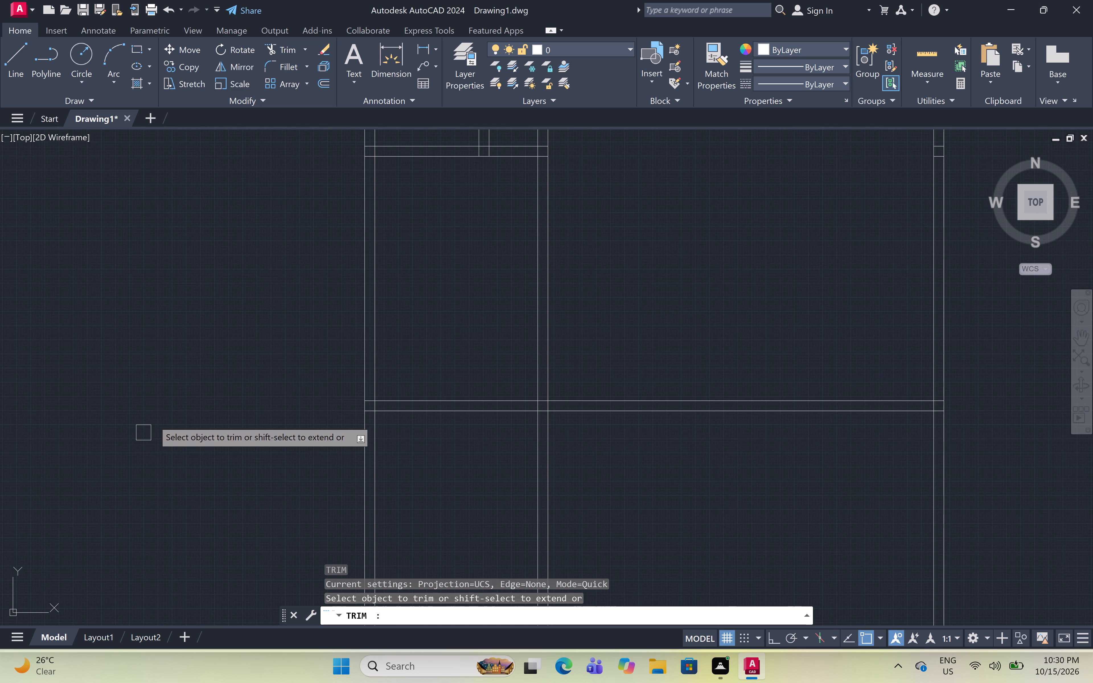
left_click(192, 468)
left_click(1003, 458)
scroll(998, 454, "down", 1)
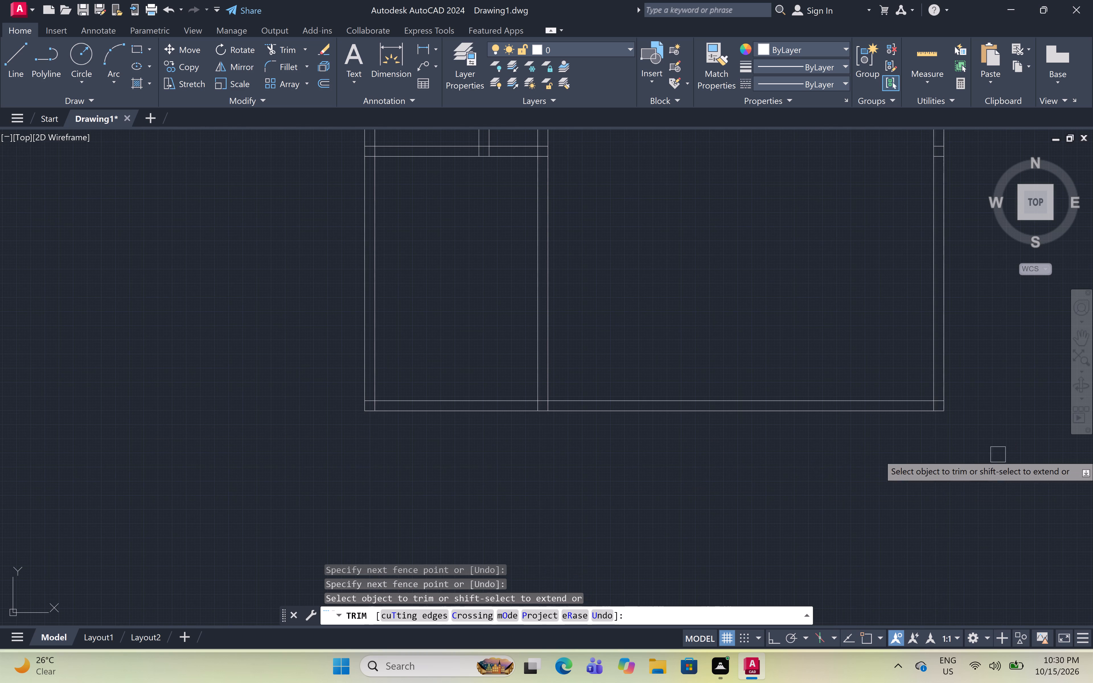
scroll(998, 454, "down", 1)
scroll(932, 365, "up", 3)
middle_click_drag(926, 360, 823, 451)
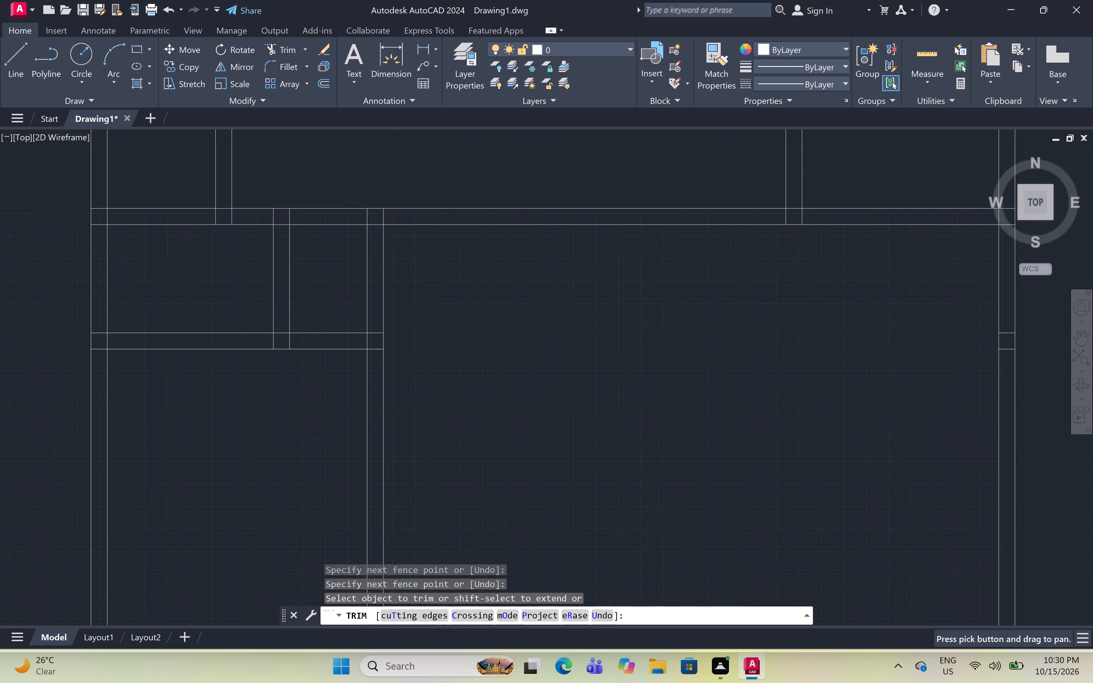
key("Escape")
Offset the lower line of the fourth horizontal wall 15' downward.
scroll(841, 392, "down", 1)
middle_click_drag(841, 391, 835, 375)
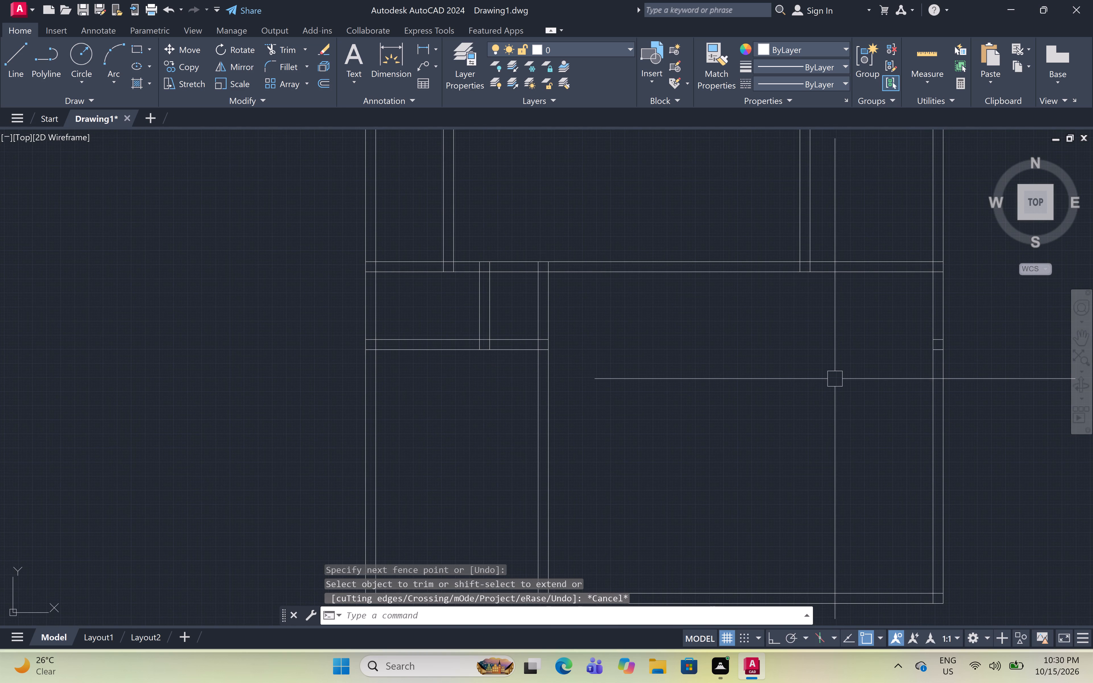
type("off 15'")
key("space")
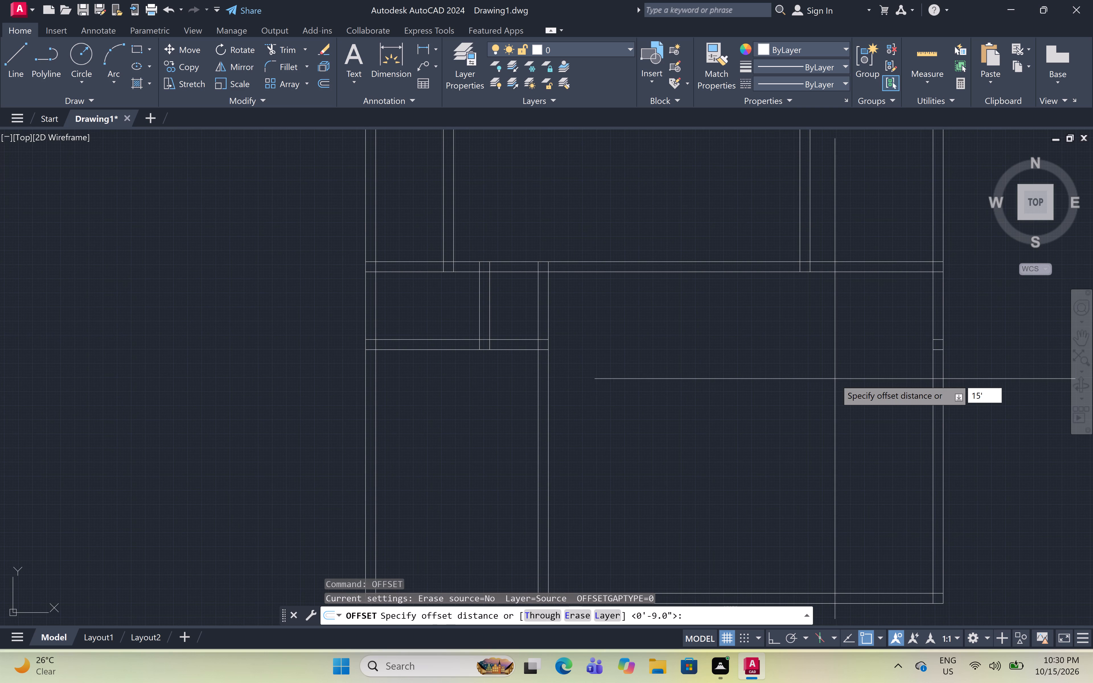
left_click(608, 273)
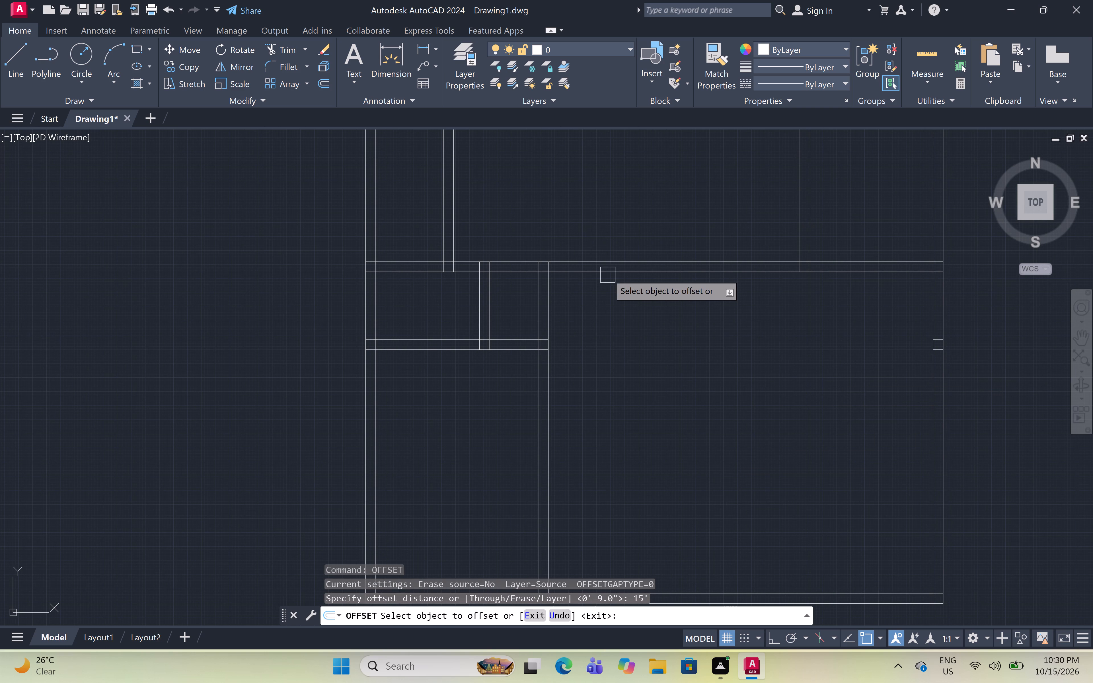
left_click(656, 458)
key("space")
Offset the horizontal line spaced 15' below the fourth wall 9" downward to form a wall.
key("space")
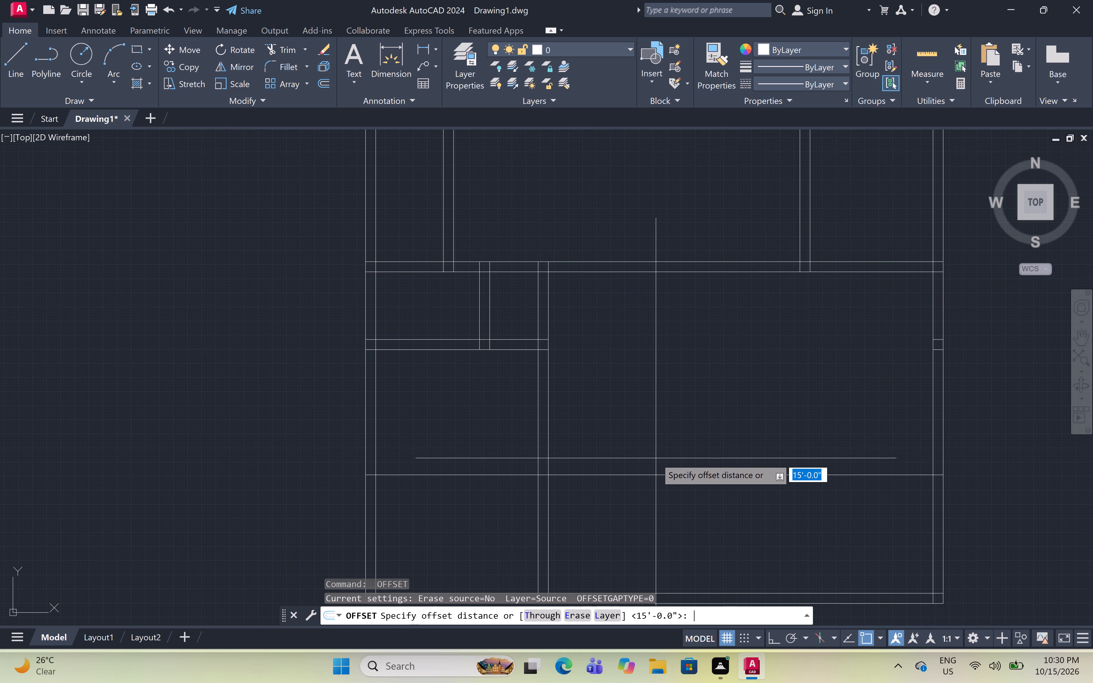
key("9")
type("\"")
key("space")
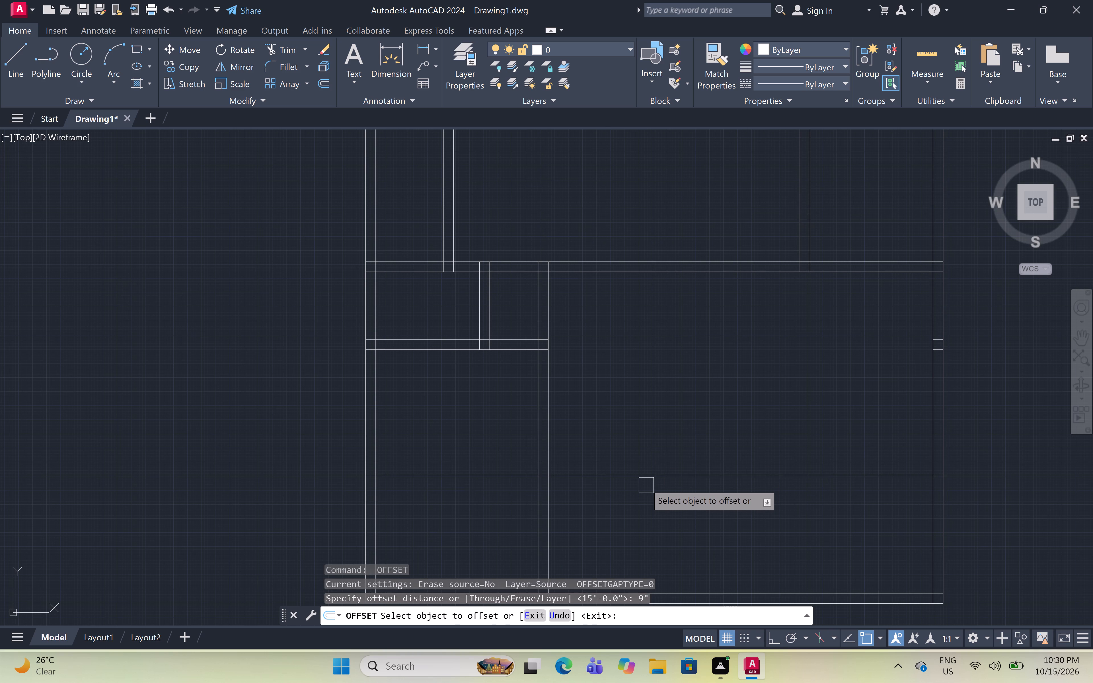
left_click(644, 482)
left_click(646, 516)
key("Escape")
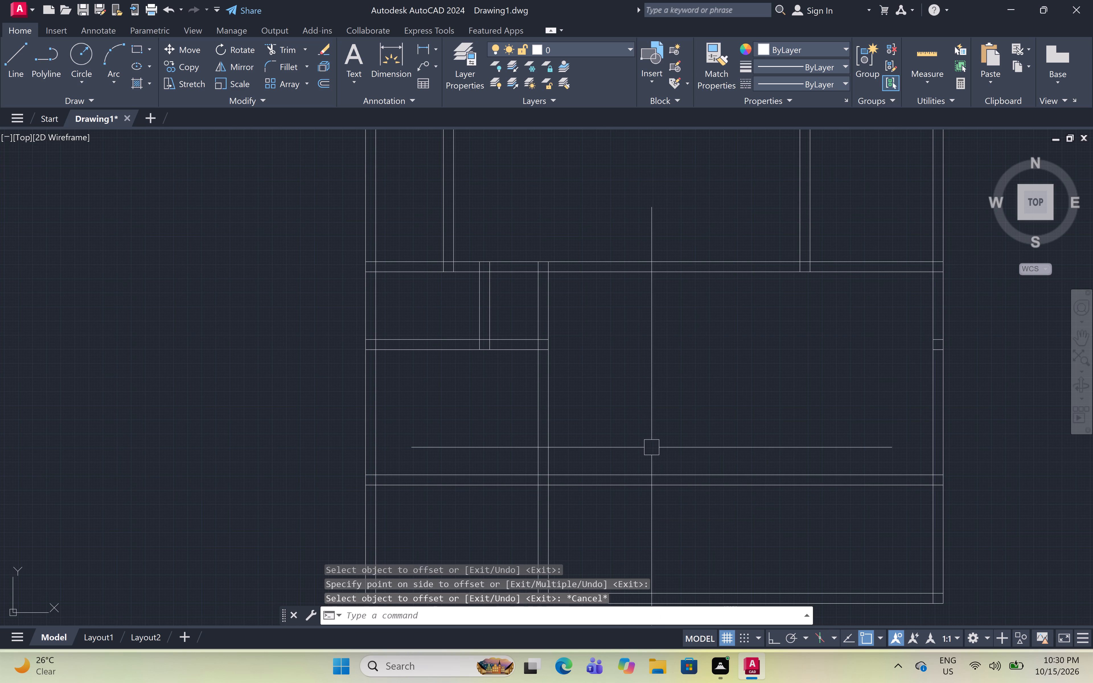
Offset the right line of the partition spaced 12' from the left outer wall 12' to the right.
type("off 12'")
key("space")
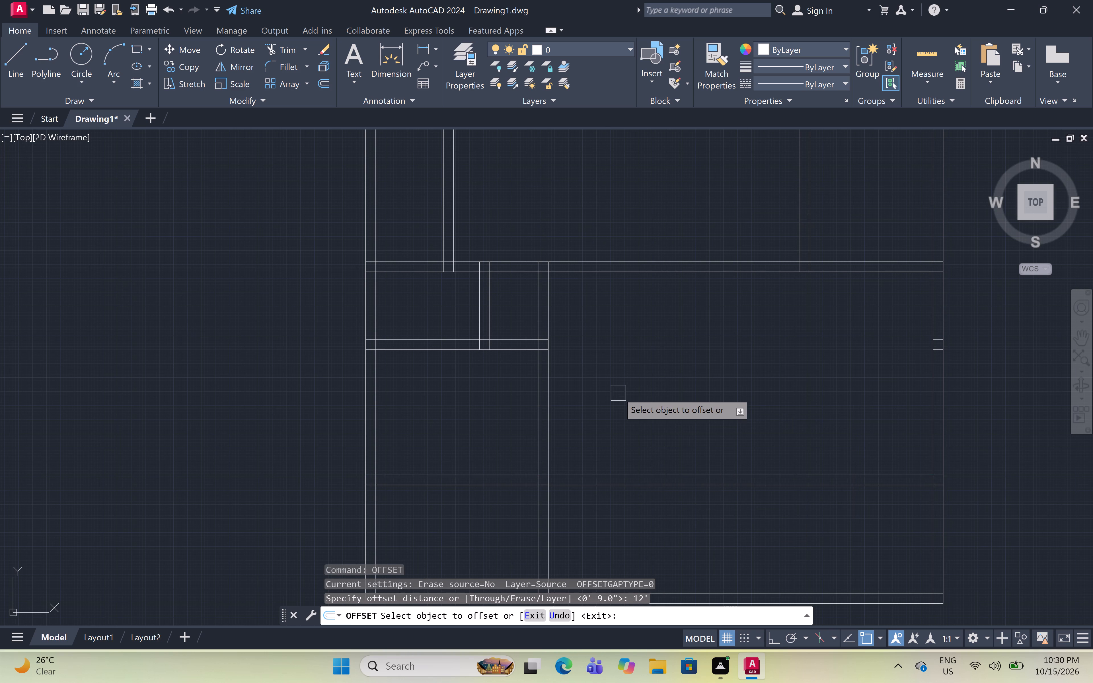
left_click(552, 434)
left_click(757, 384)
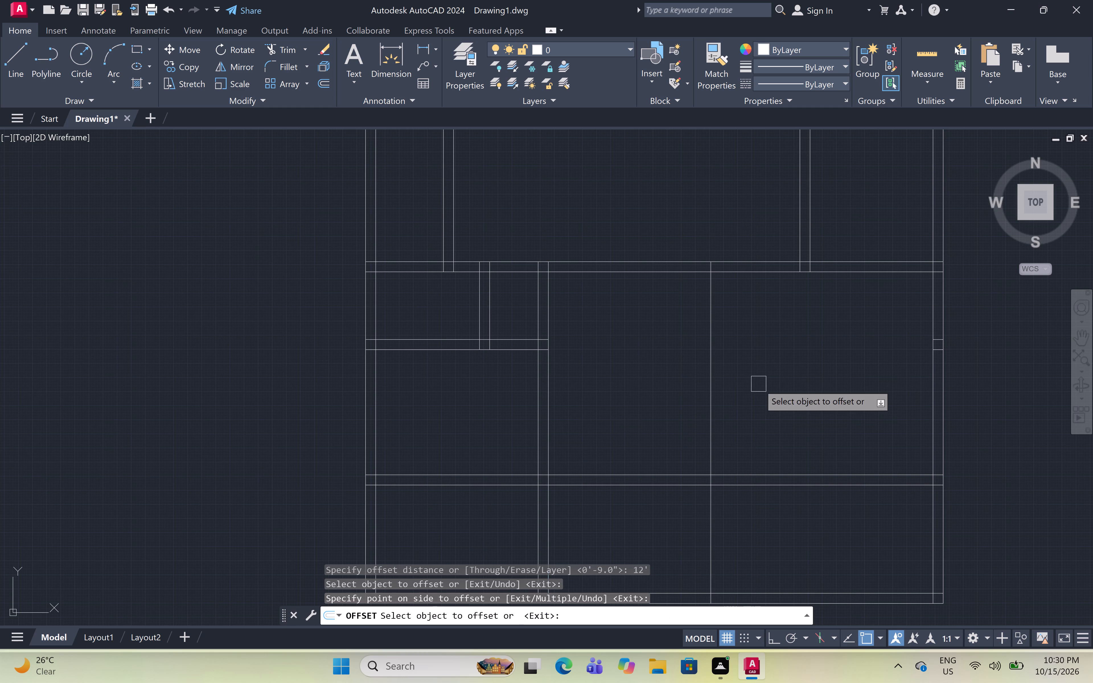
key("space")
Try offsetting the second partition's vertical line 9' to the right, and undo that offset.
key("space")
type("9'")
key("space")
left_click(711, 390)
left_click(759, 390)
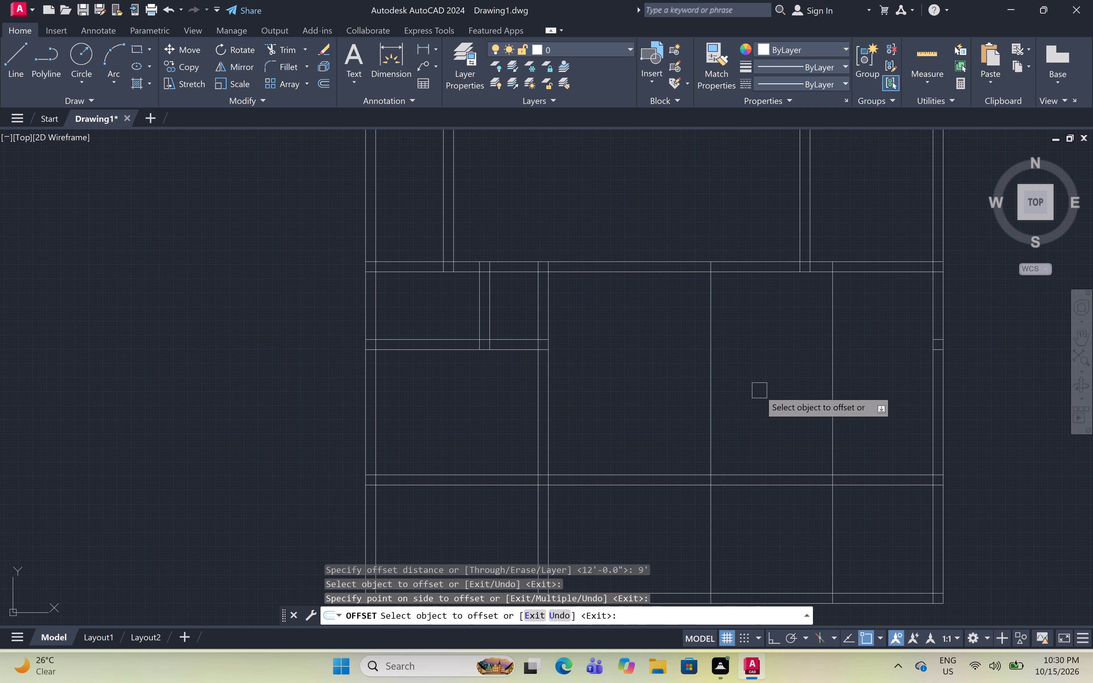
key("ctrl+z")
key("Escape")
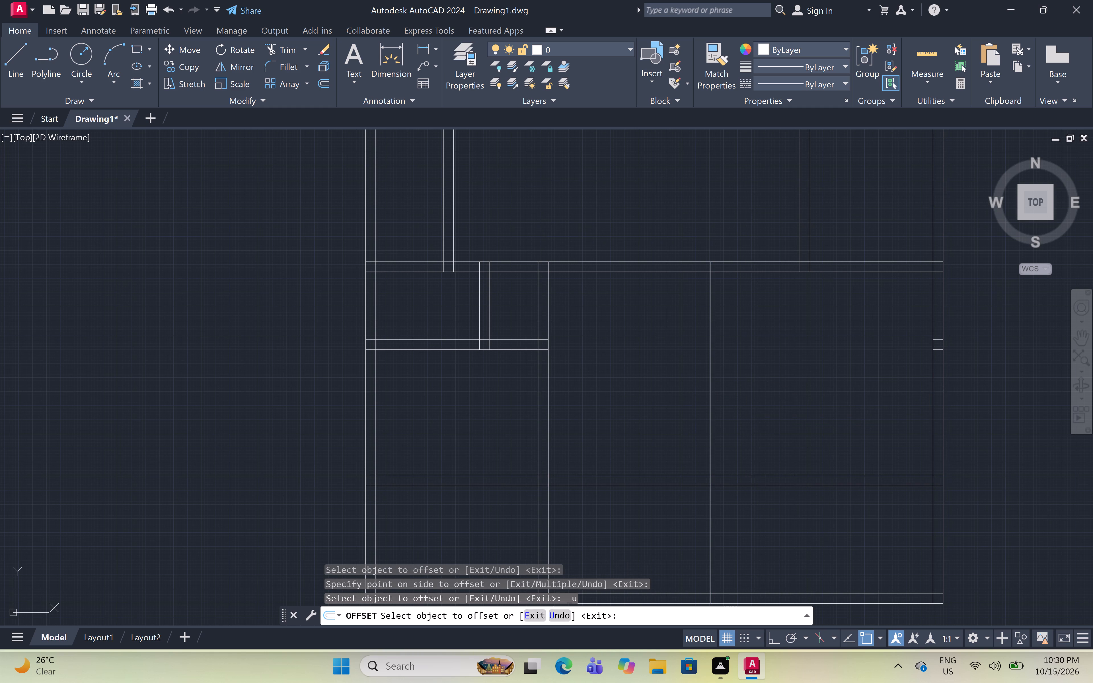
Offset the vertical line spaced 12' from the first partition 9" to the right to form the second partition.
key("o")
type("f")
key("space")
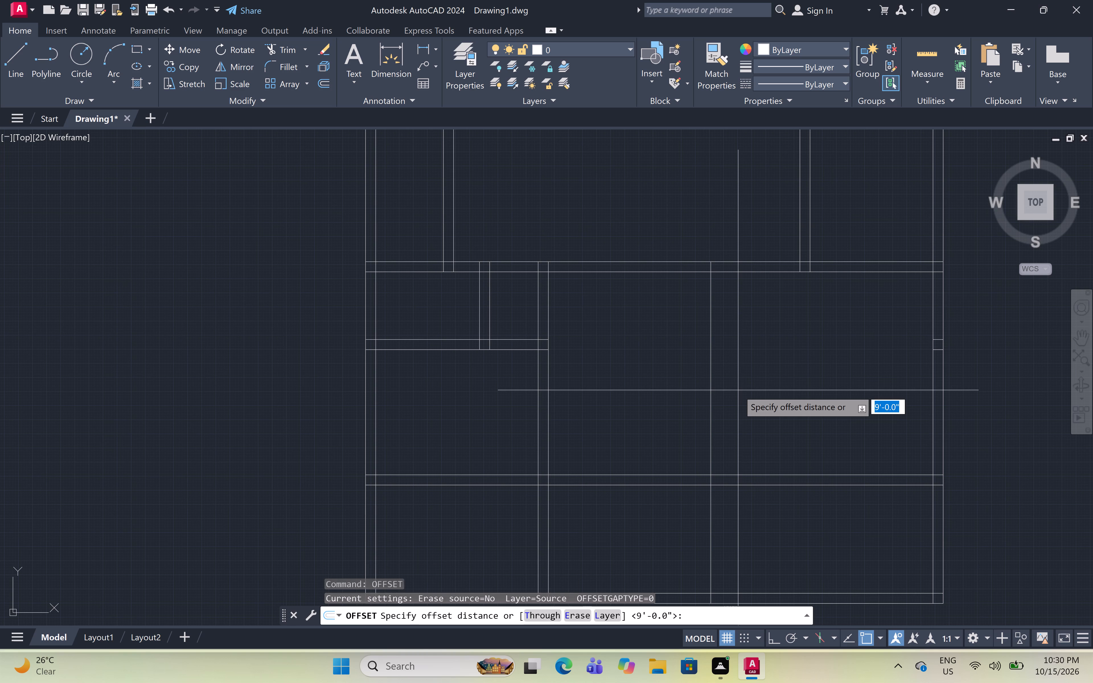
type("9\"")
key("space")
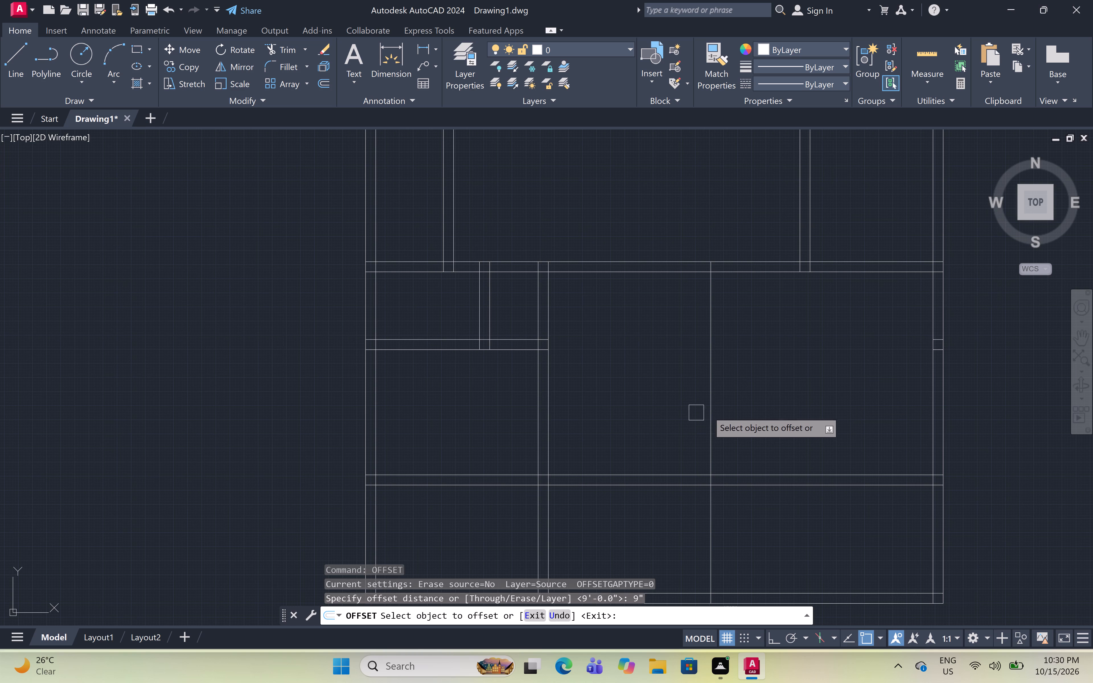
left_click_drag(712, 410, 718, 411)
left_click(785, 410)
scroll(769, 392, "down", 3)
scroll(734, 428, "up", 3)
key("Escape")
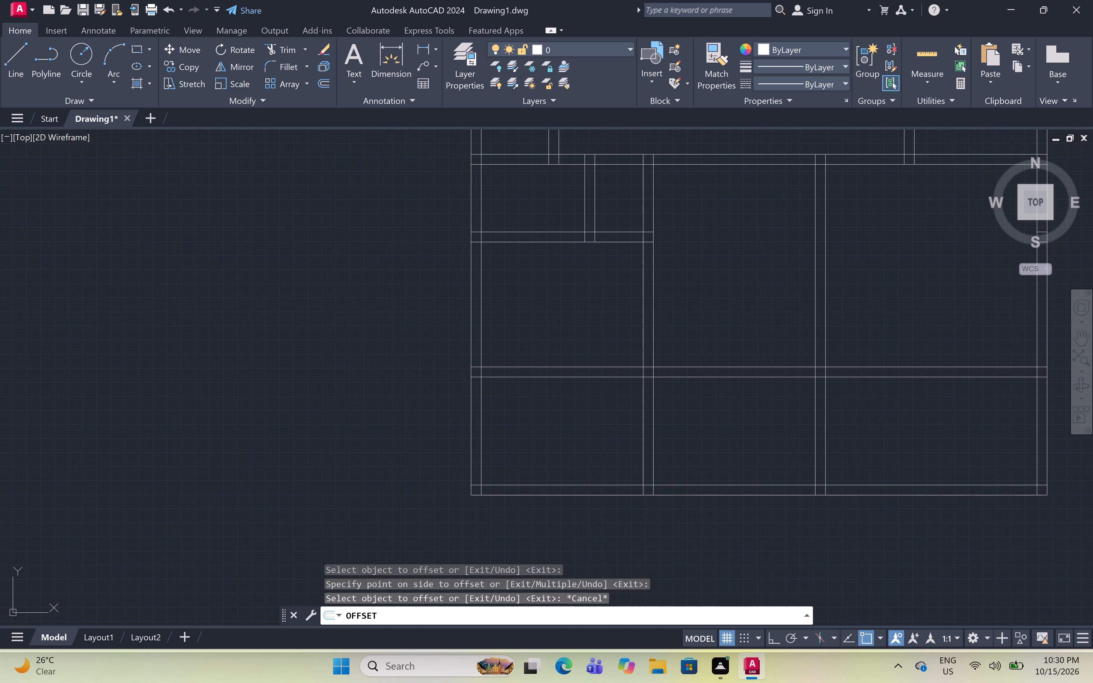
Offset the right line of the first 12' partition 5' to the right, between the two partitions.
type("off 5'")
key("space")
left_click(655, 442)
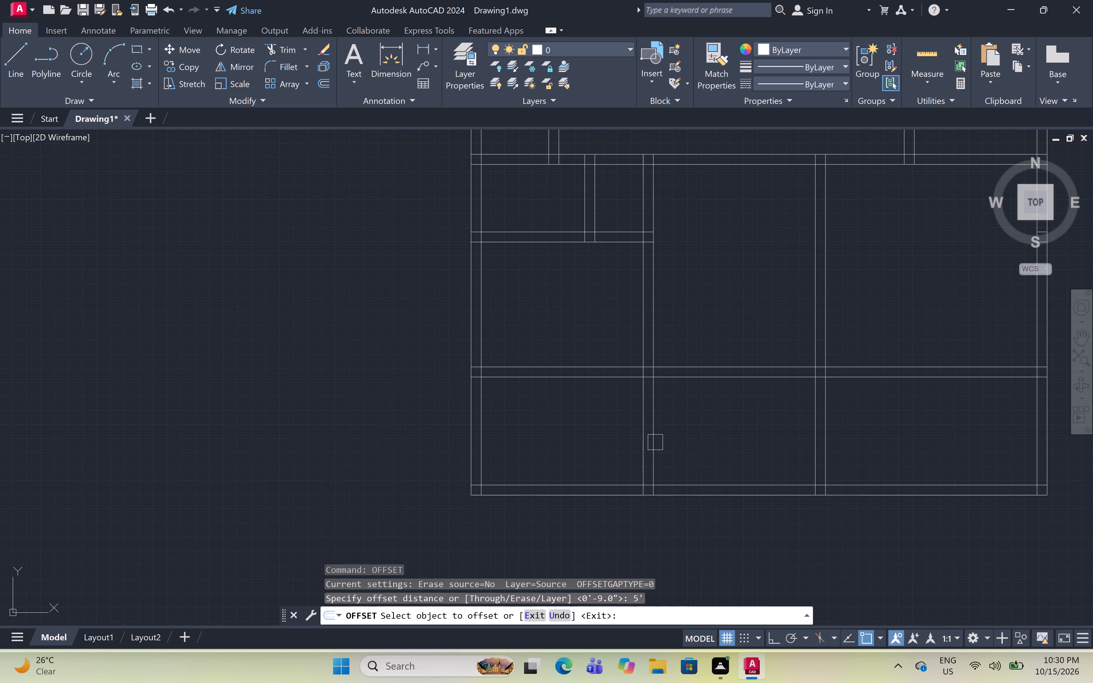
left_click(745, 441)
key("space")
key("space")
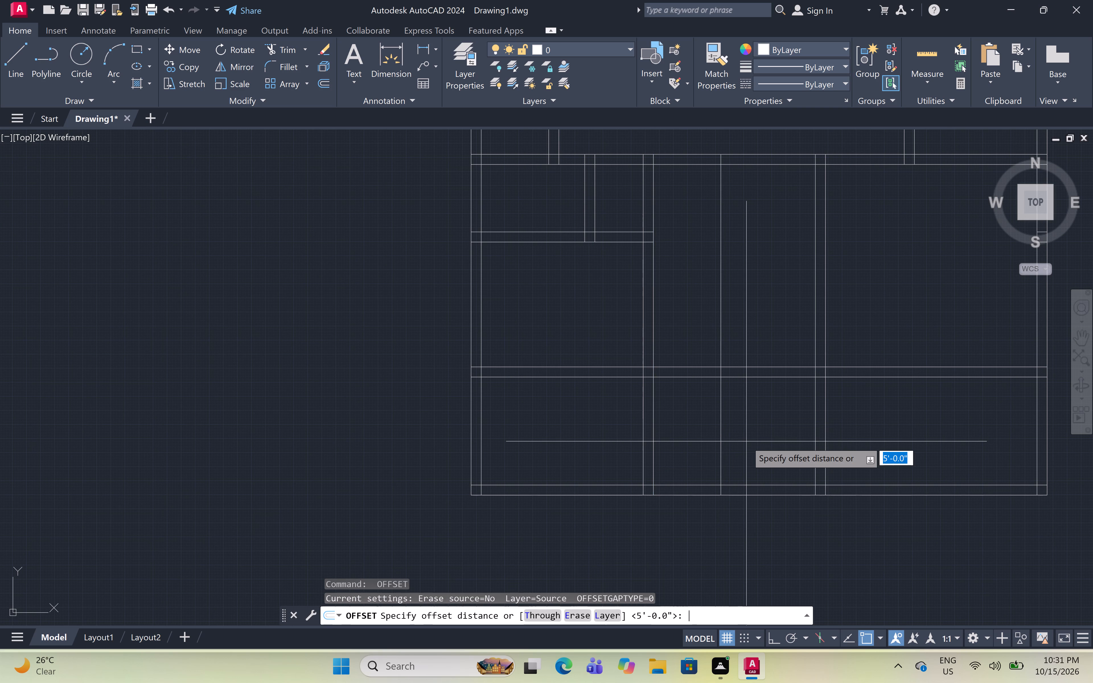
Offset the vertical line spaced 5' from the first 12' partition 9" to the right to form a third partition.
key("9")
type("\"")
key("space")
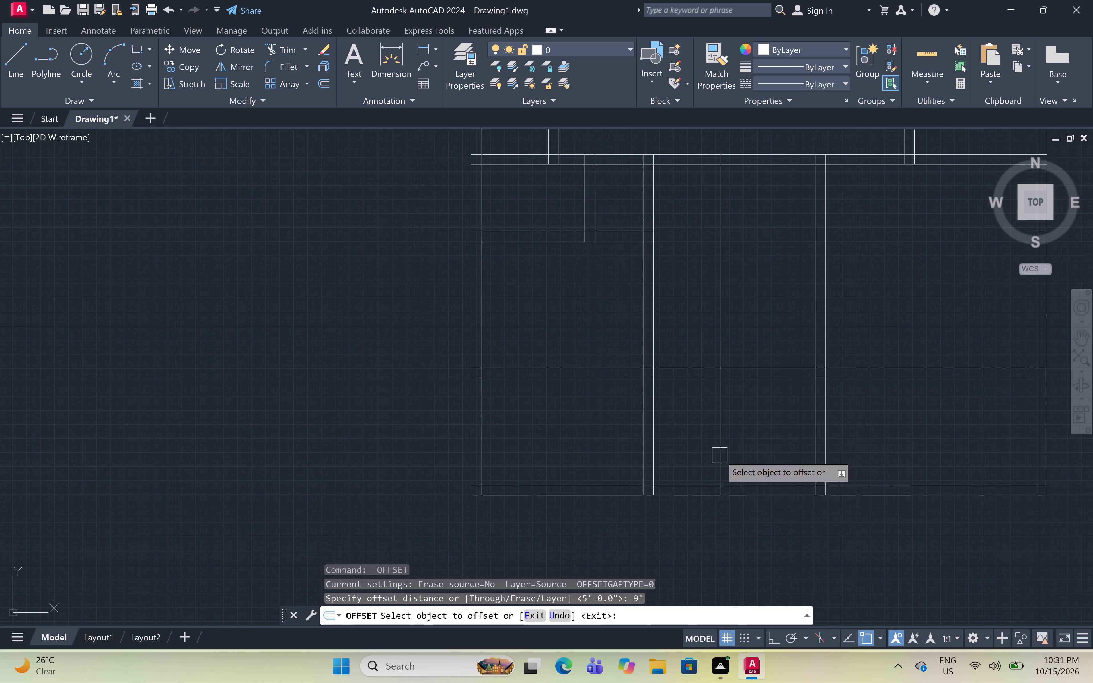
left_click(720, 455)
left_click(767, 447)
key("Escape")
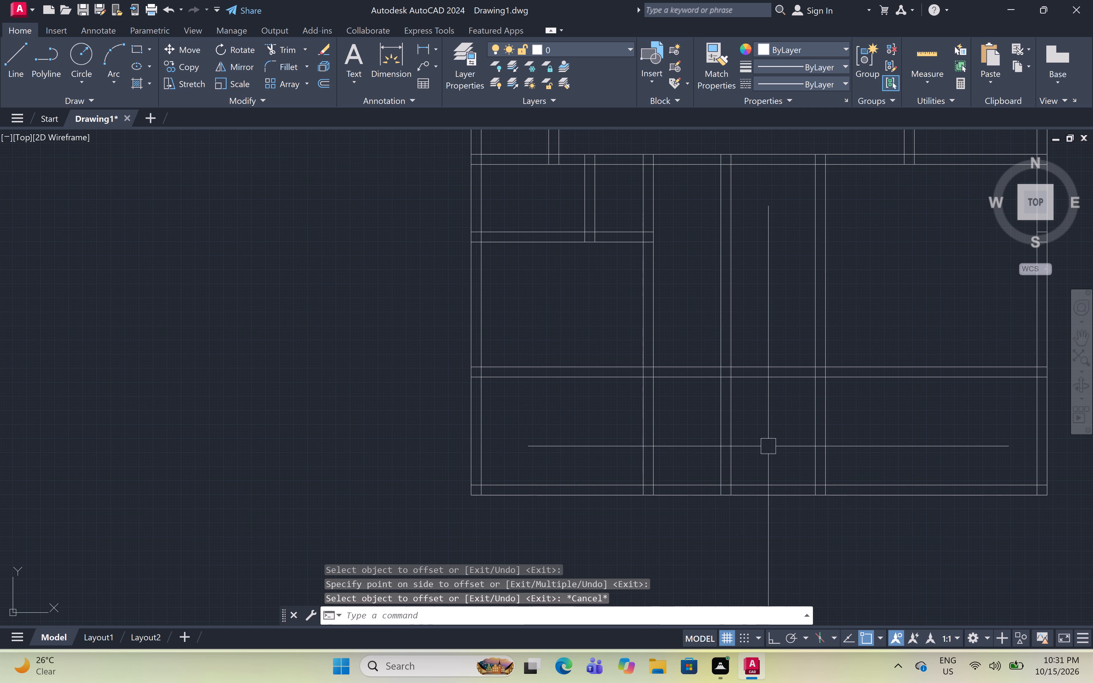
Trim both lines of the 5'-spaced partition above the lower horizontal wall.
type("tr")
key("space")
scroll(765, 441, "up", 2)
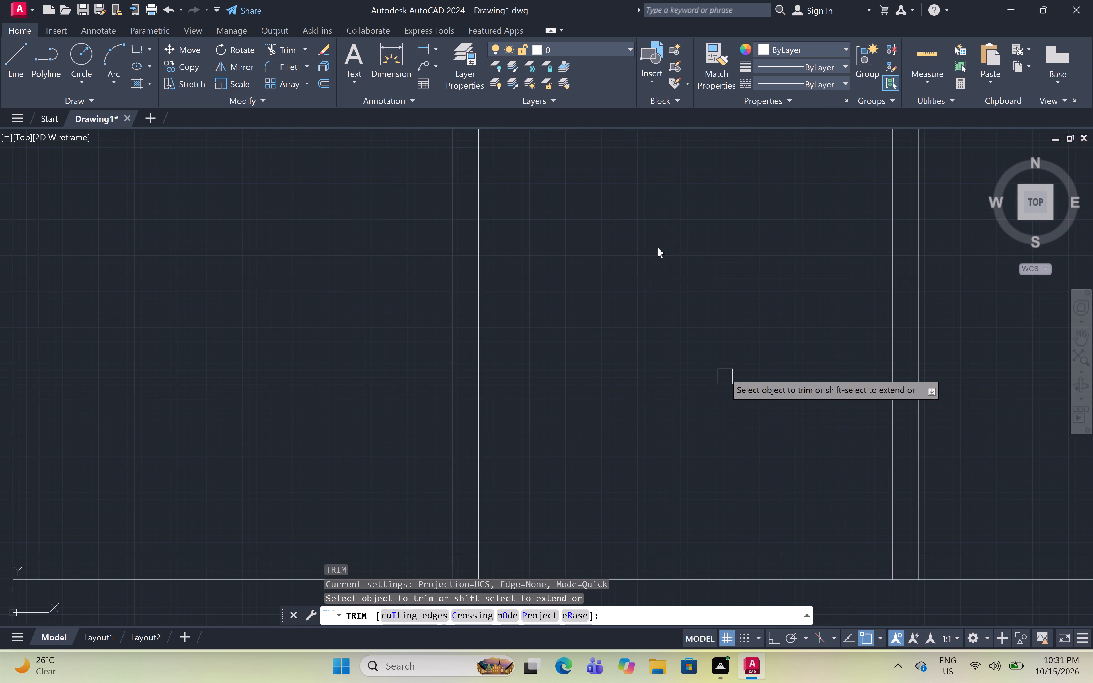
left_click_drag(736, 176, 729, 175)
left_click(592, 191)
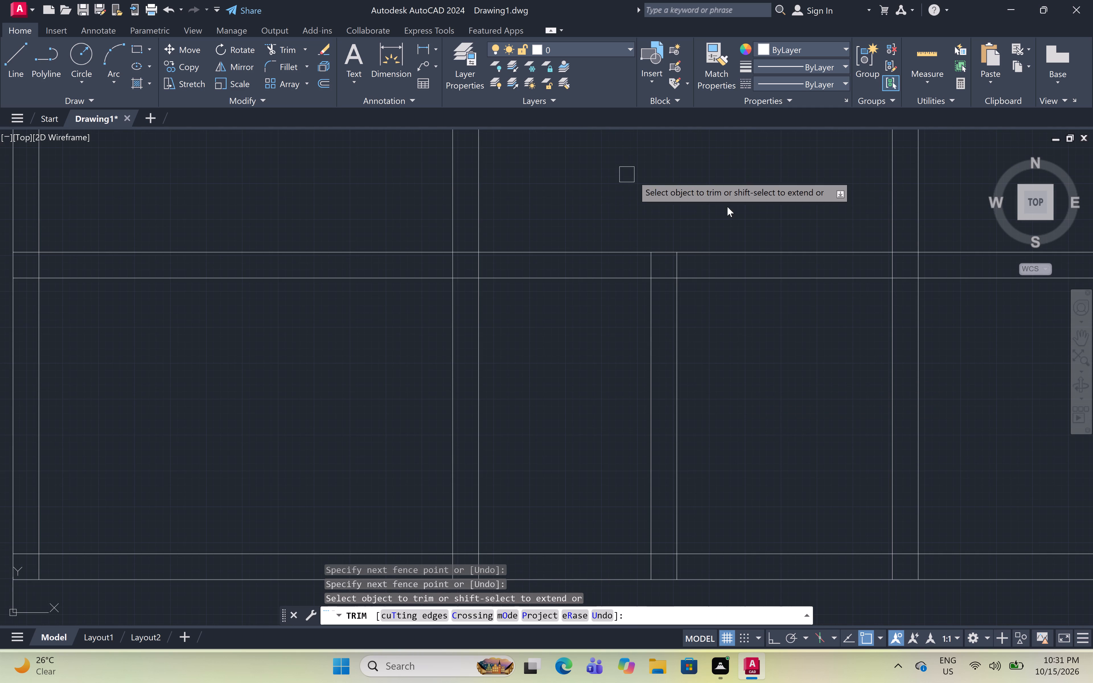
Trim both lines of the second 12' partition below the lower horizontal wall, including their ends inside the bottom outer wall.
left_click(984, 347)
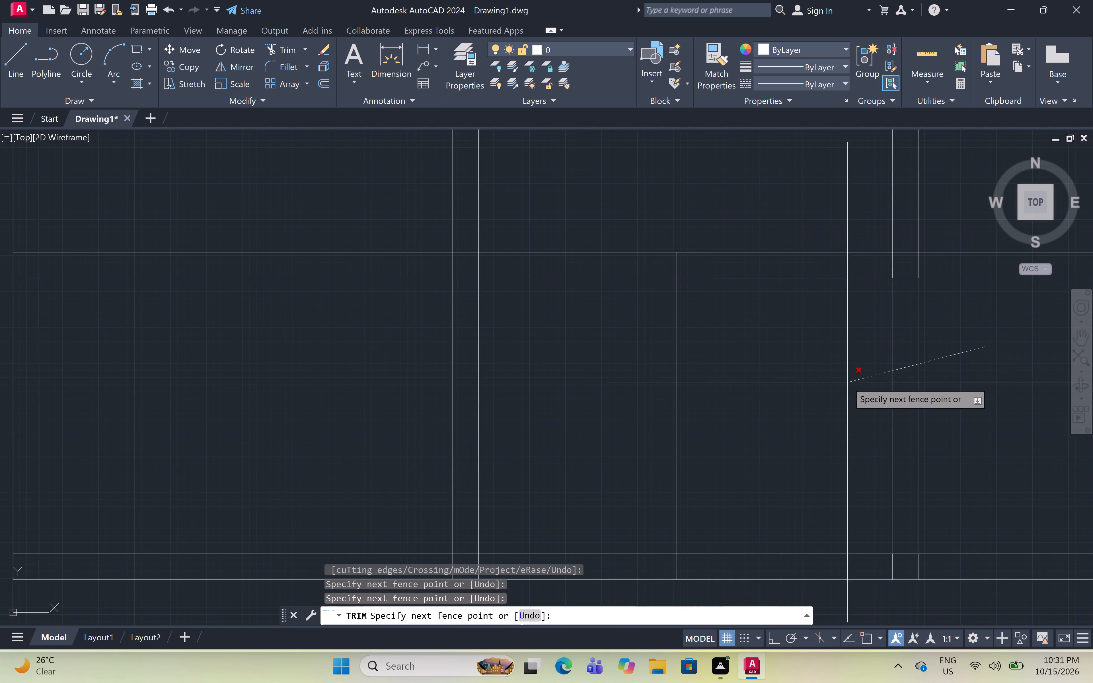
left_click(847, 382)
scroll(935, 587, "up", 2)
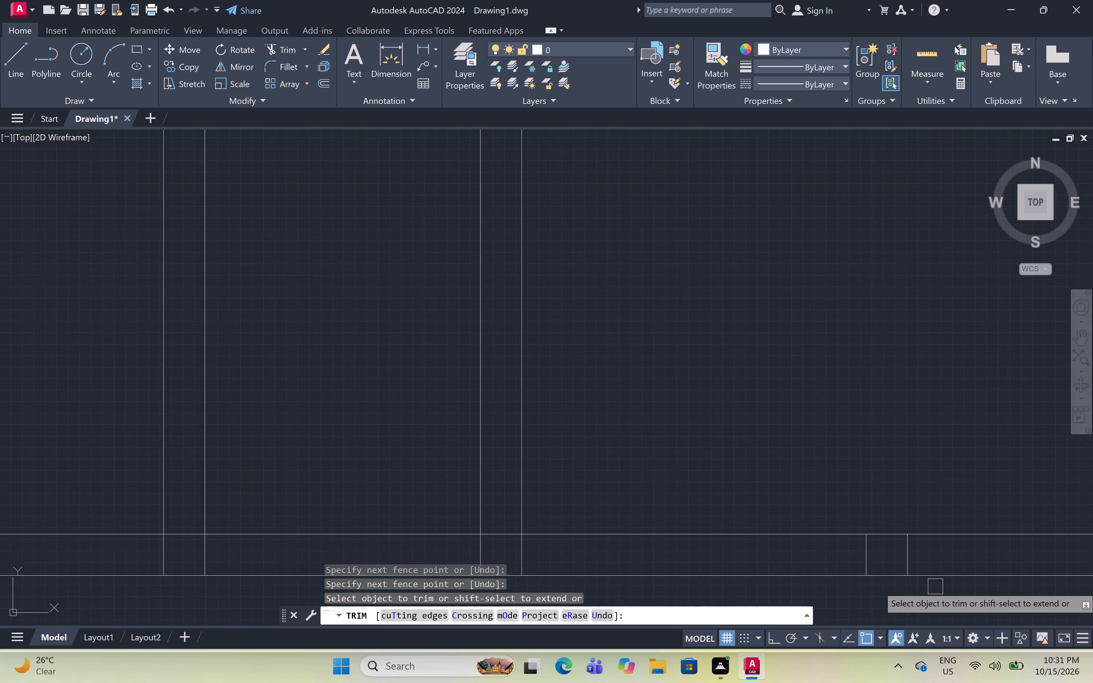
left_click_drag(932, 532, 932, 535)
left_click(727, 554)
scroll(782, 437, "down", 5)
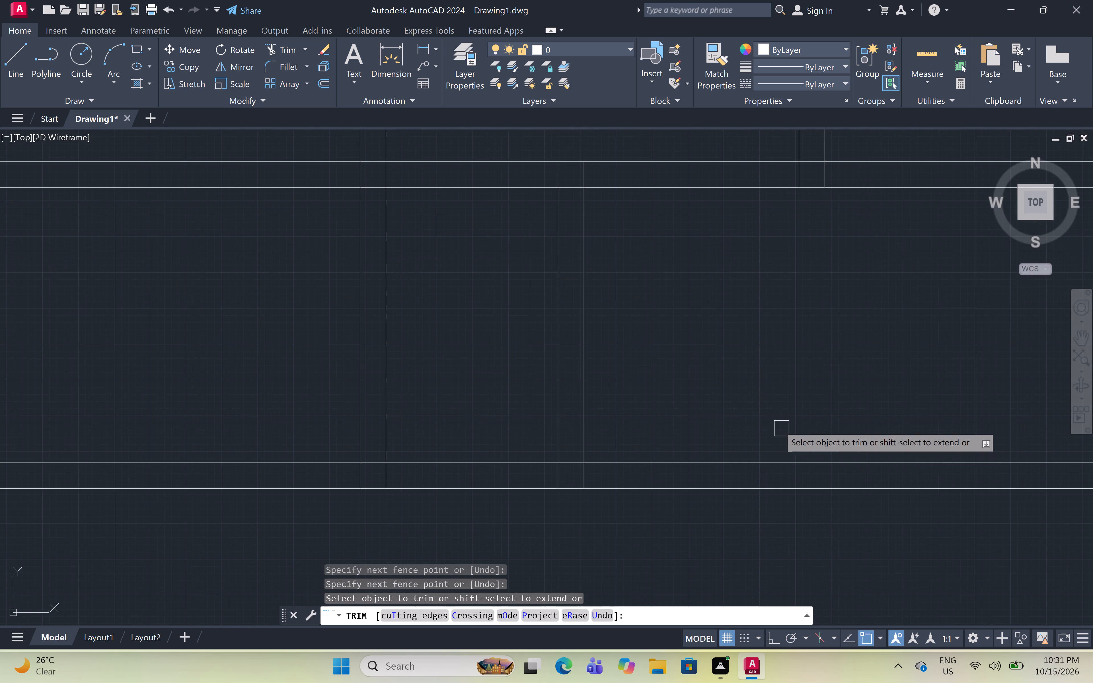
Trim both lines of the lower horizontal wall between the left outer wall and the first 12' partition.
middle_click_drag(770, 415, 903, 483)
scroll(884, 437, "down", 2)
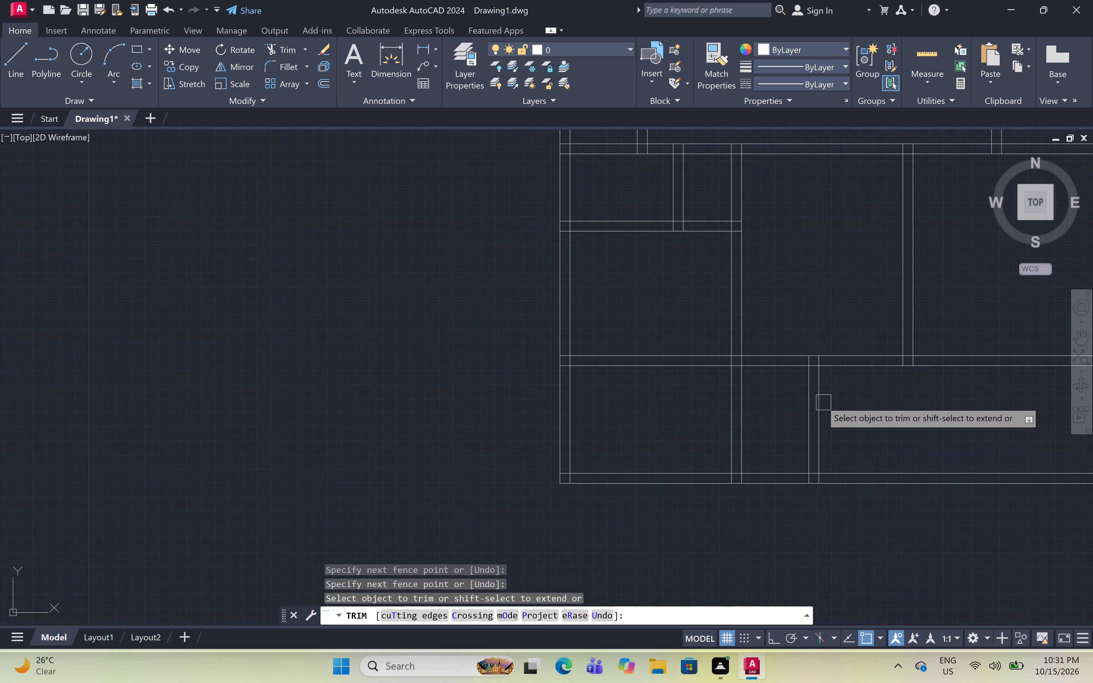
scroll(656, 309, "down", 1)
scroll(651, 343, "up", 3)
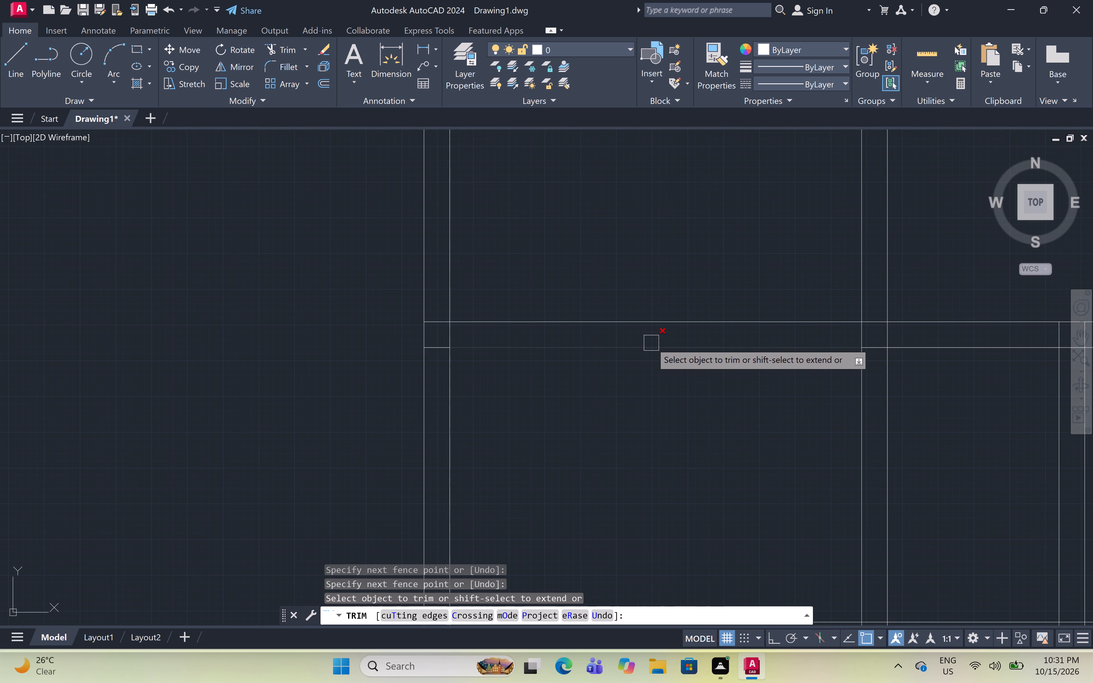
scroll(967, 287, "up", 1)
scroll(906, 303, "up", 1)
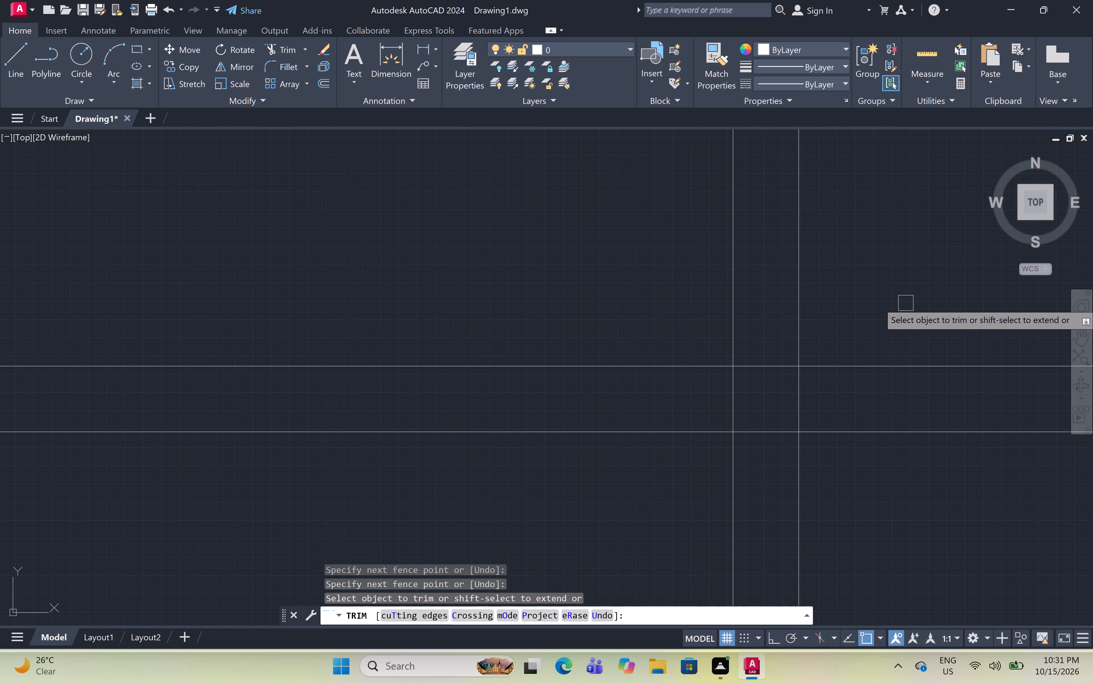
left_click(583, 328)
left_click(571, 464)
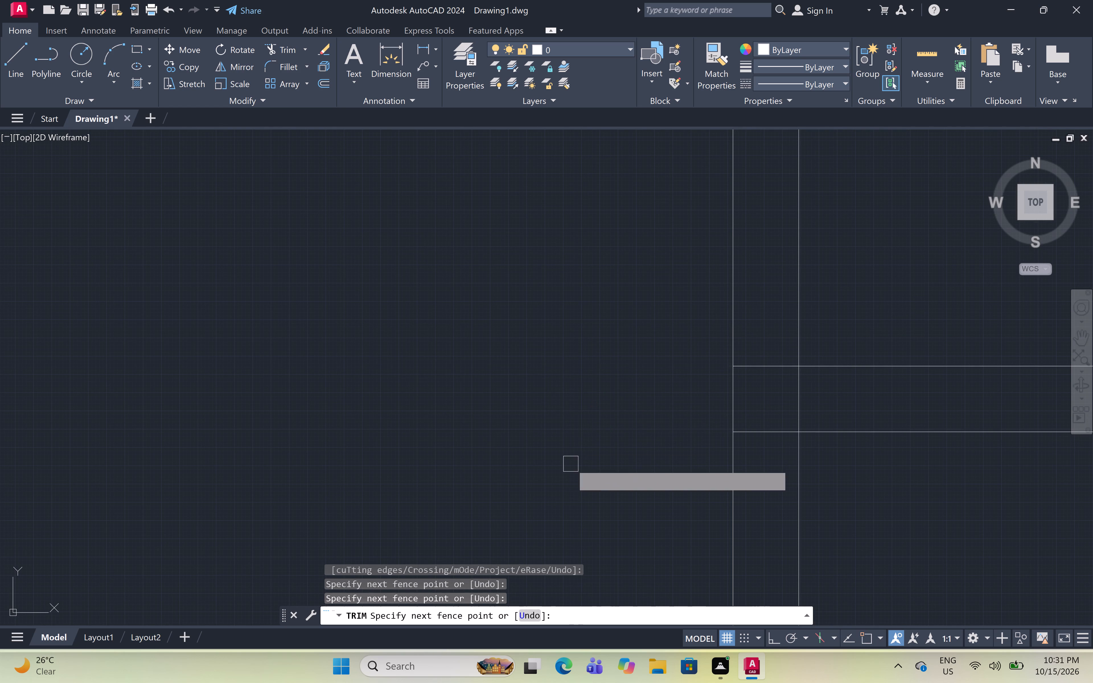
Trim both lines of the lower horizontal wall between the second 12' partition and the right outer wall.
scroll(559, 401, "down", 5)
scroll(679, 358, "down", 1)
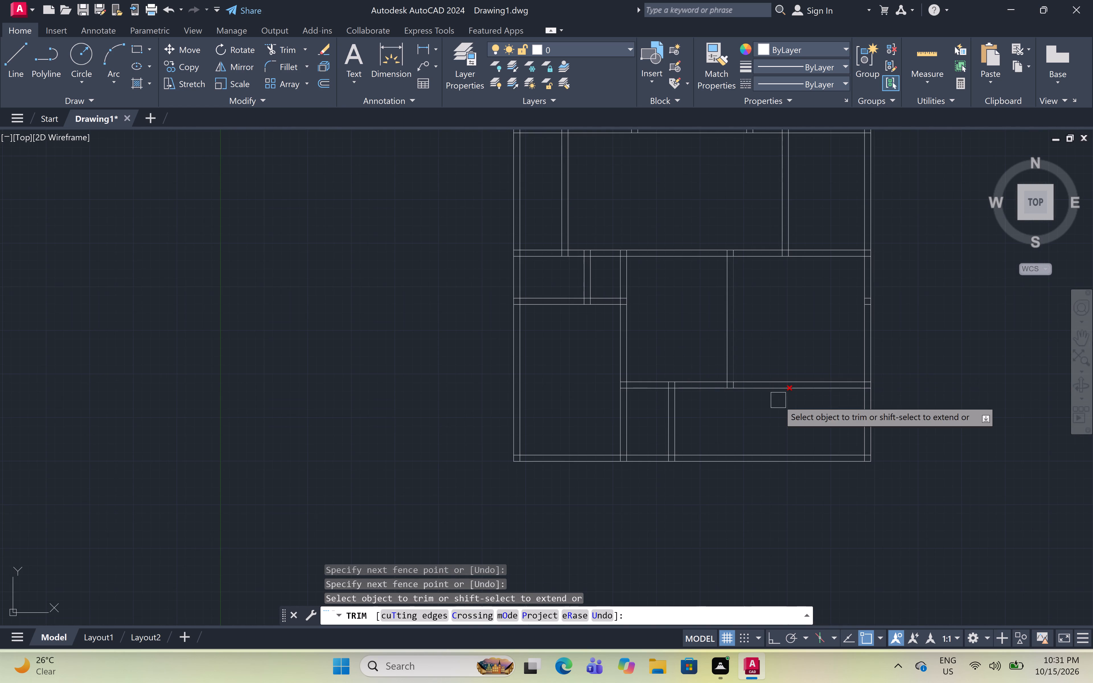
scroll(778, 400, "up", 1)
left_click(773, 336)
left_click(768, 438)
scroll(764, 407, "down", 2)
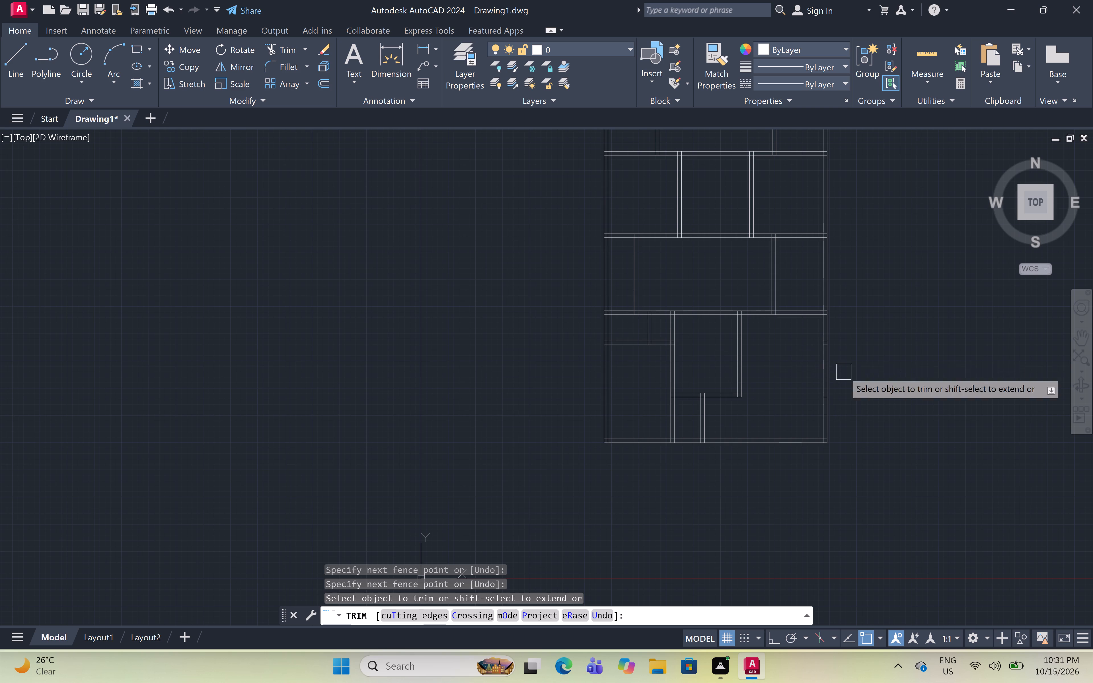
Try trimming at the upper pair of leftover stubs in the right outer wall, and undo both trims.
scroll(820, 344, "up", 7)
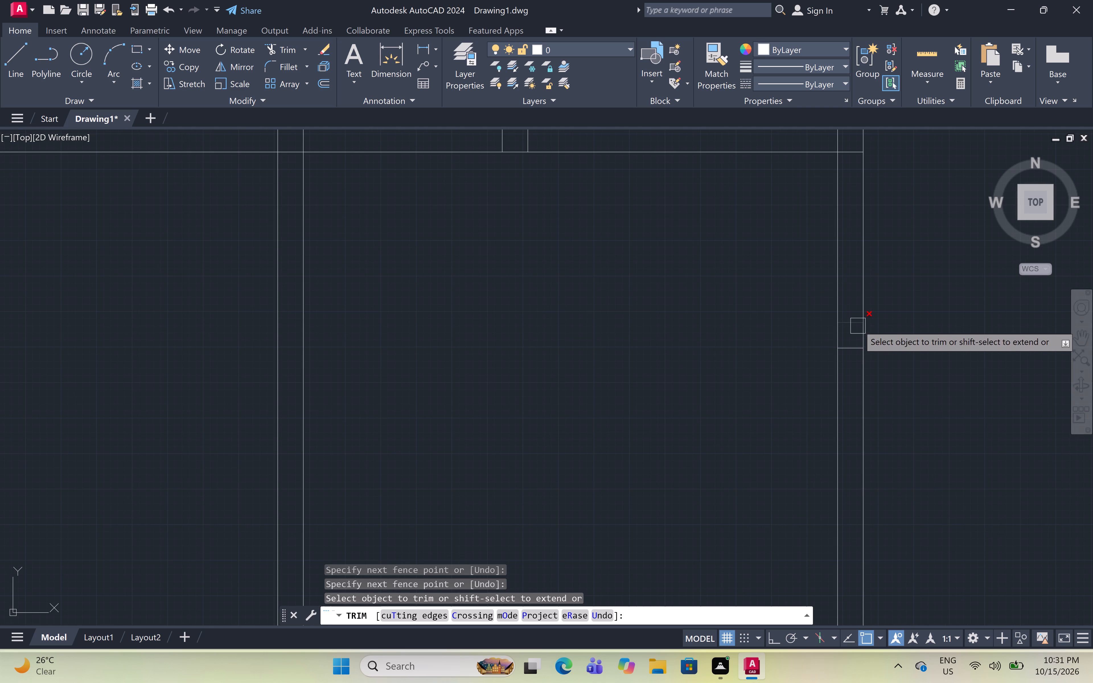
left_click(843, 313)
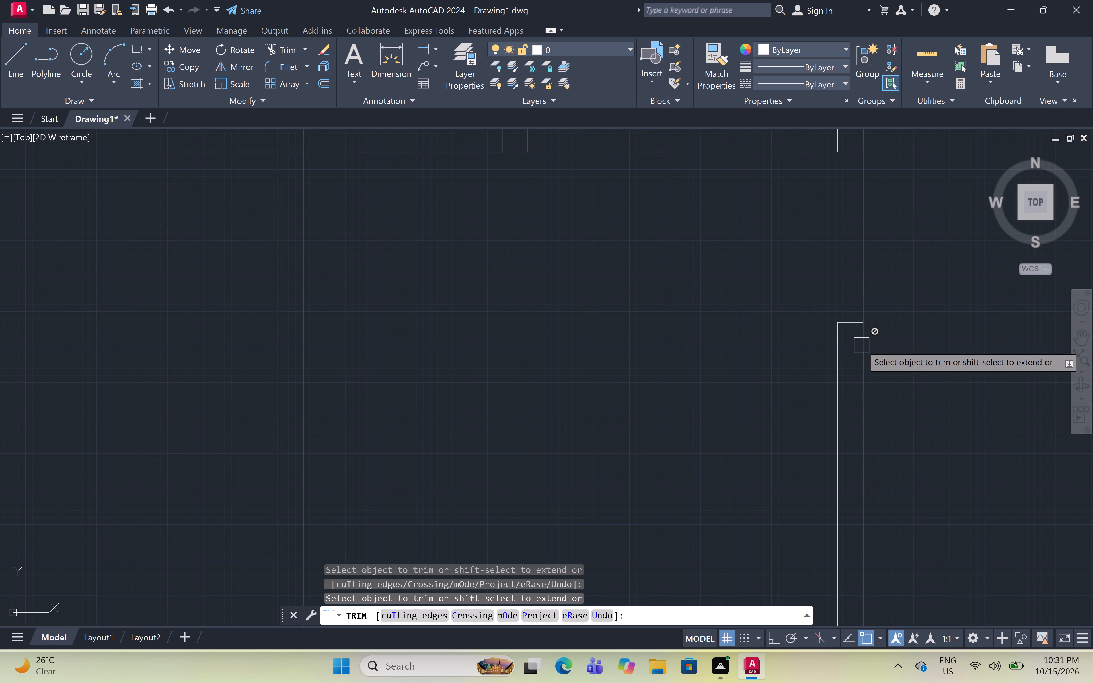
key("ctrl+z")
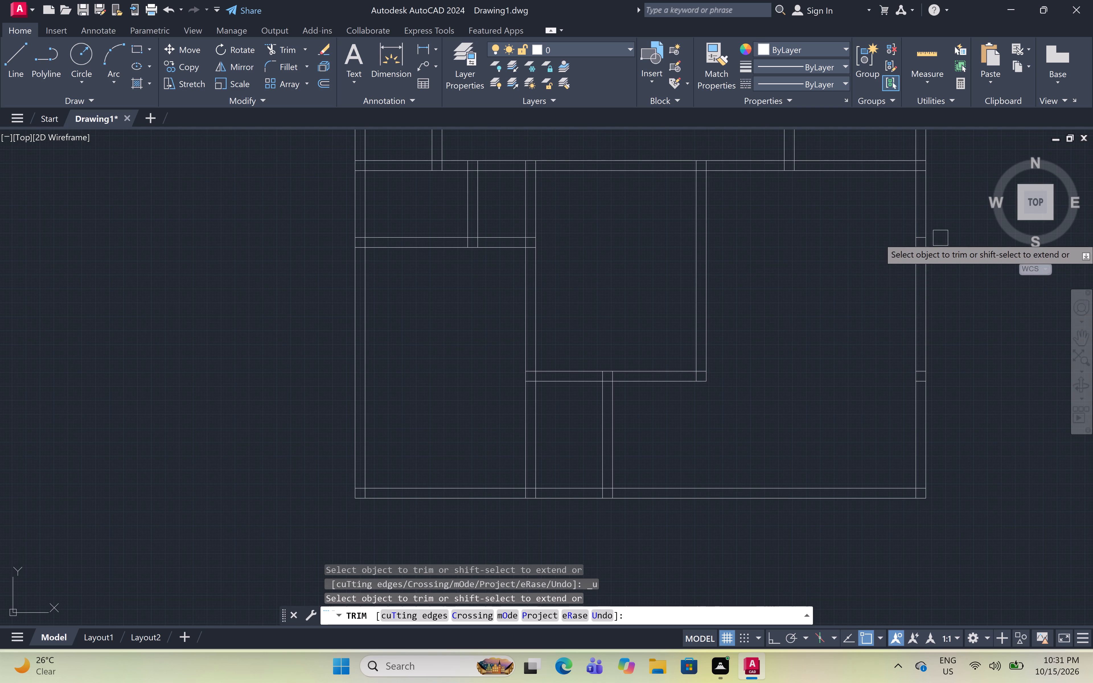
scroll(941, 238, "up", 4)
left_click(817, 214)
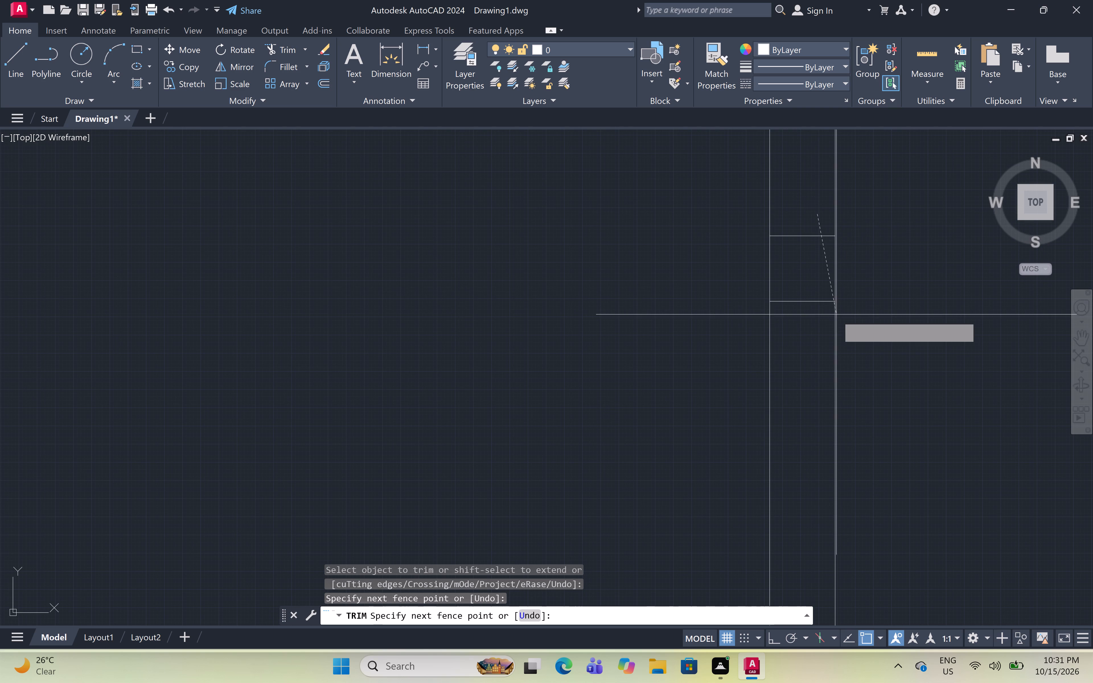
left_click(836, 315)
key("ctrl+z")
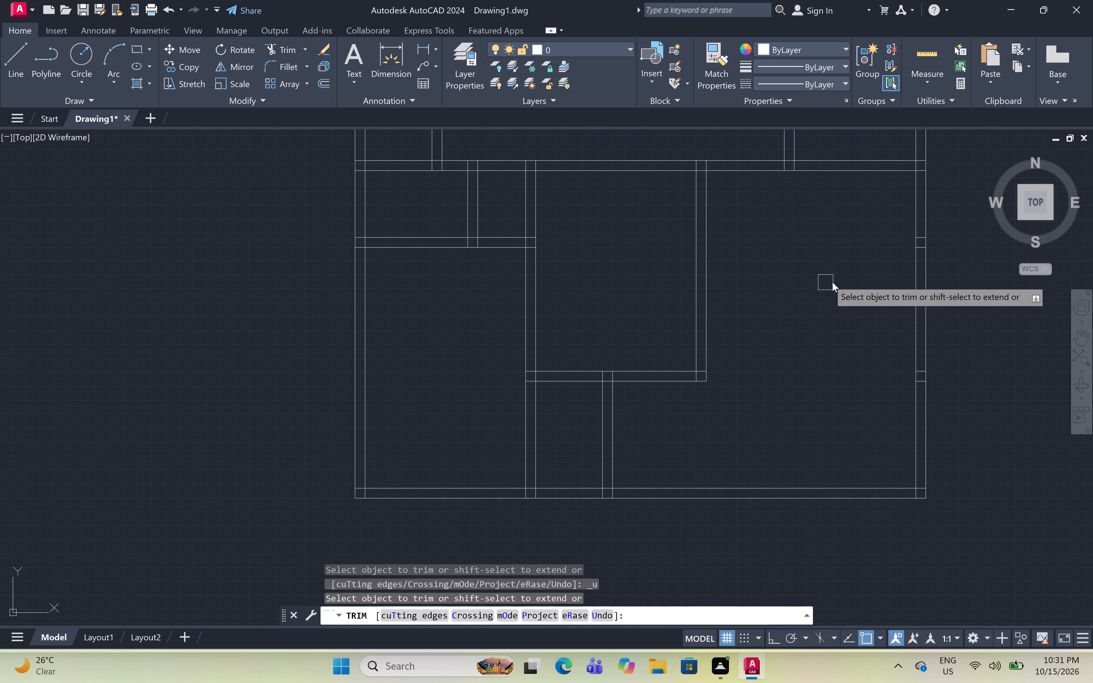
Trim away the upper and lower pairs of leftover horizontal stubs inside the right outer wall.
scroll(928, 269, "up", 1)
scroll(948, 208, "up", 2)
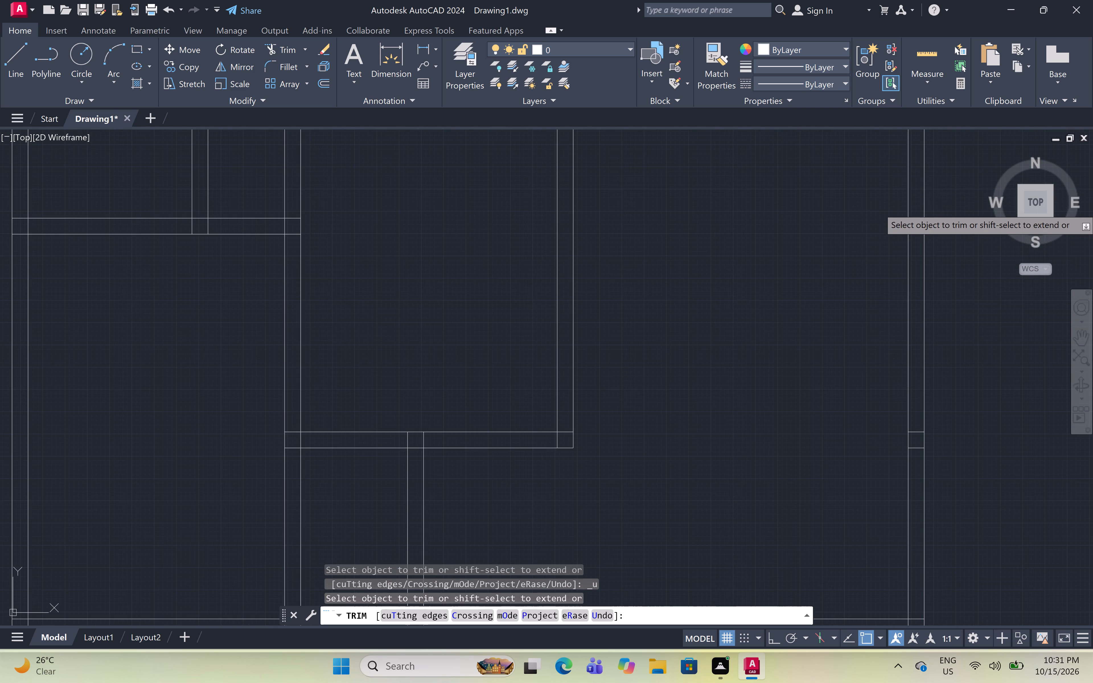
scroll(948, 208, "up", 2)
left_click(715, 247)
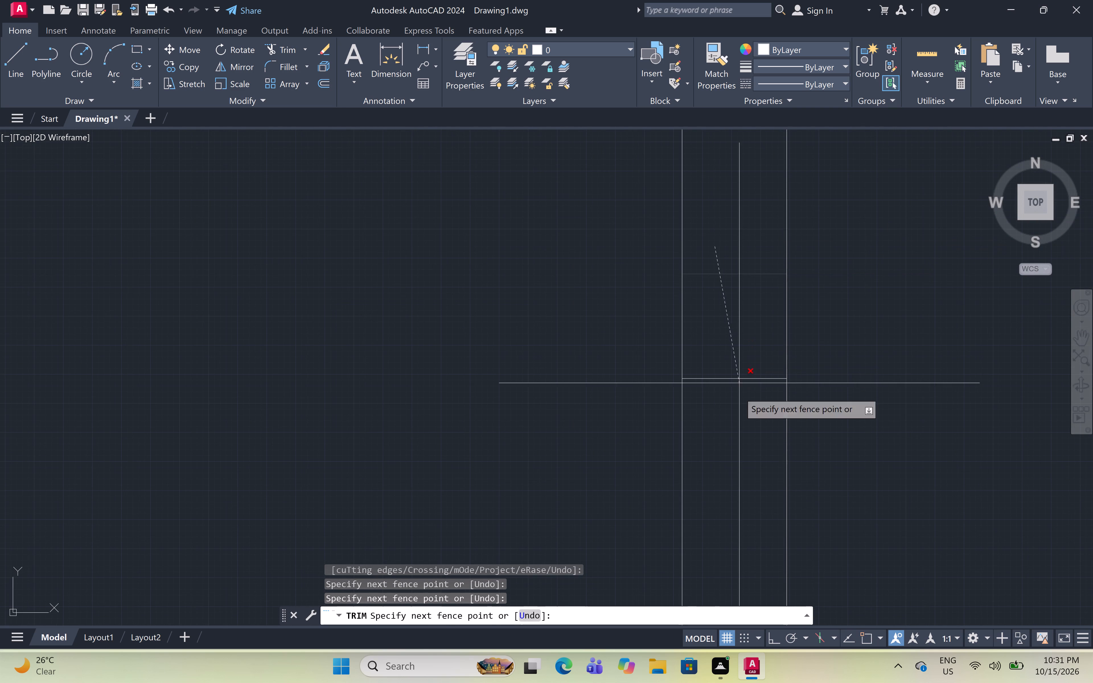
left_click_drag(735, 415, 730, 408)
scroll(732, 223, "down", 6)
scroll(728, 364, "up", 6)
left_click(744, 302)
left_click(749, 498)
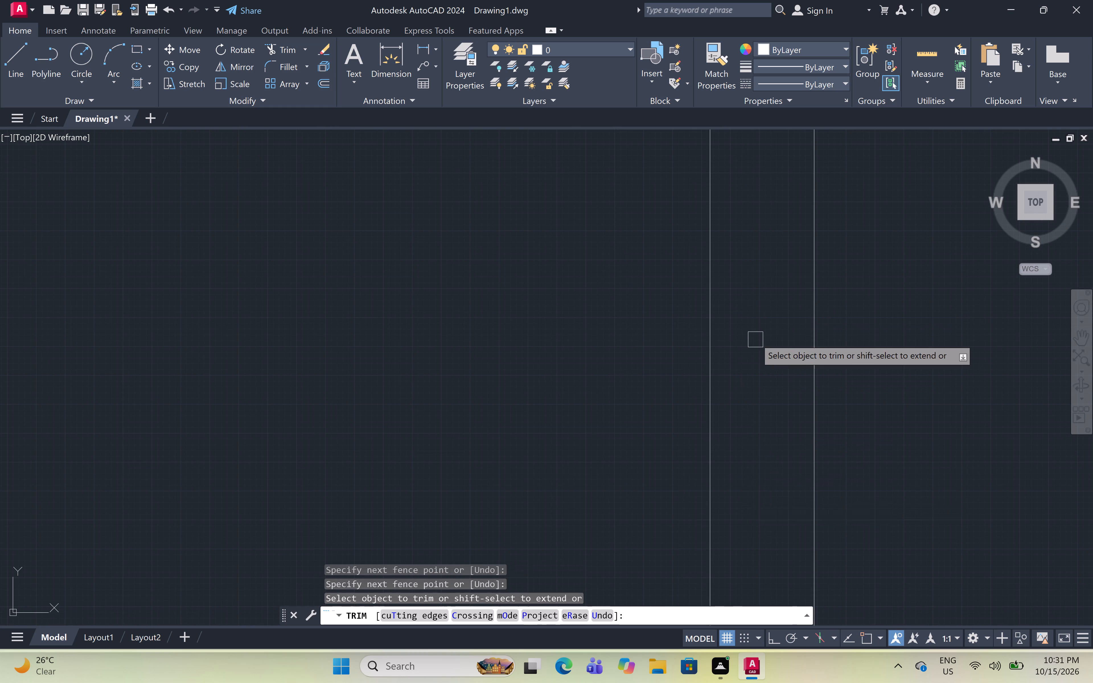
scroll(755, 335, "down", 6)
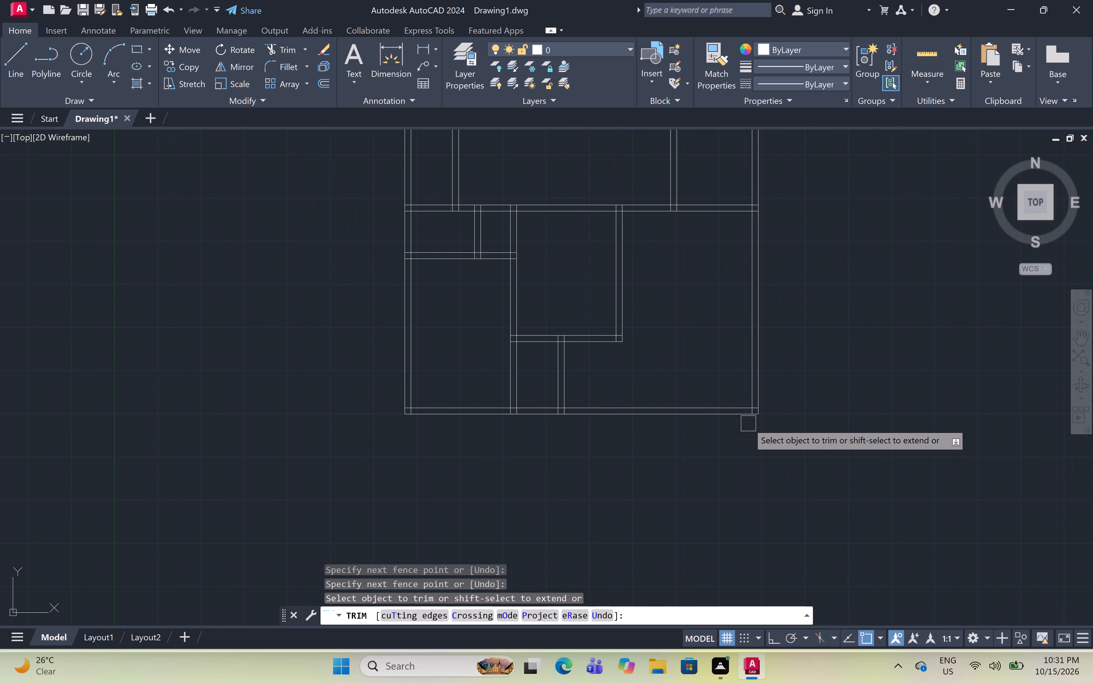
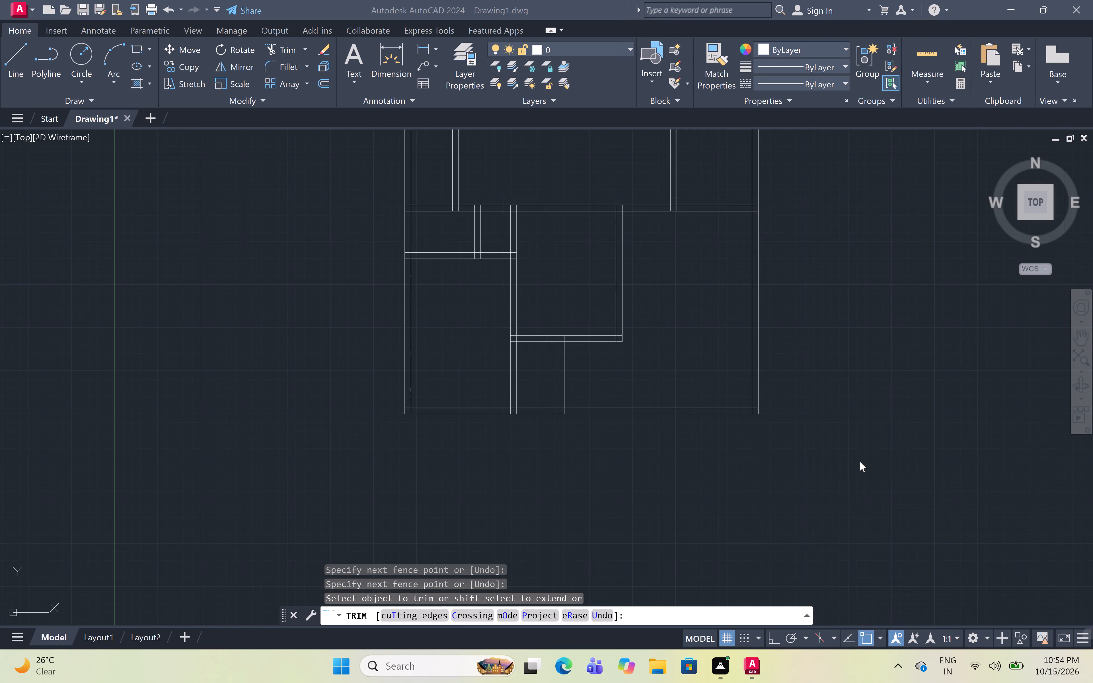
With Ortho on, draw a closed 2' long opening outline across the 9" thickness of the top row's left partition.
scroll(850, 454, "down", 2)
middle_click_drag(850, 453, 841, 468)
scroll(828, 476, "up", 2)
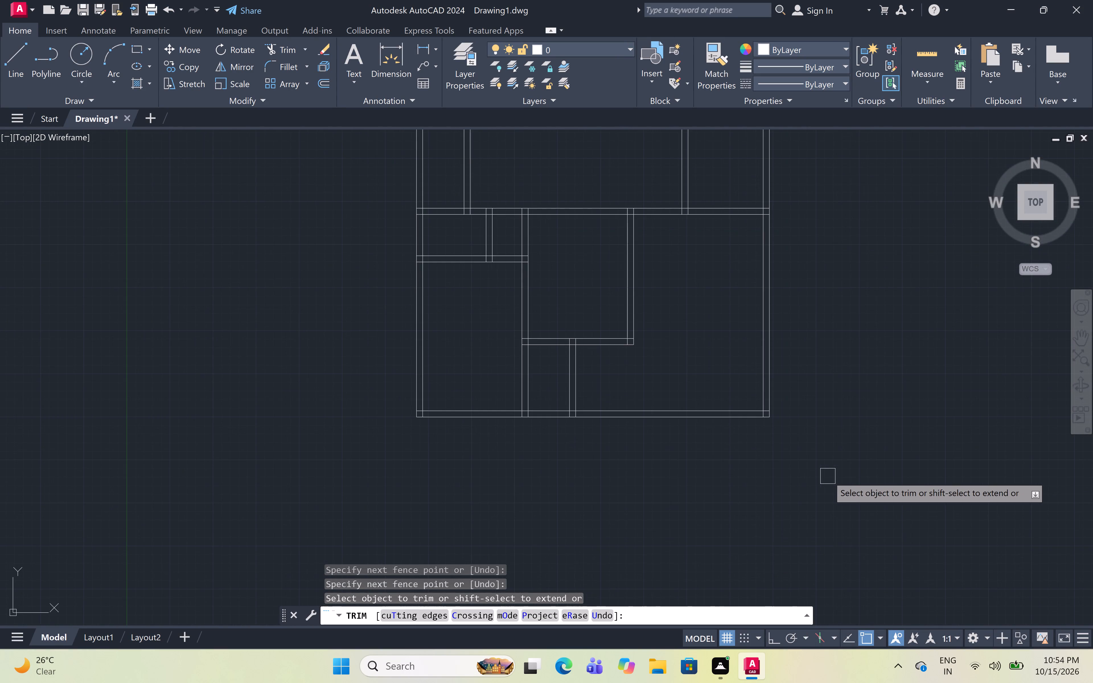
middle_click_drag(828, 476, 768, 601)
scroll(835, 461, "down", 1)
middle_click_drag(842, 469, 844, 479)
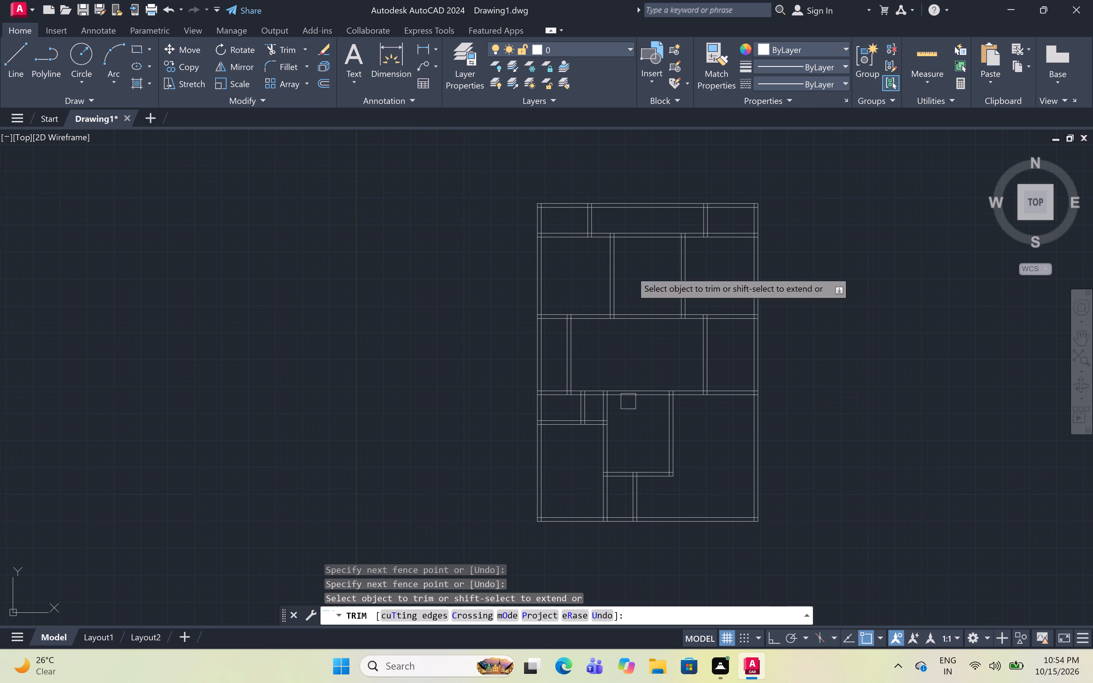
scroll(539, 211, "up", 3)
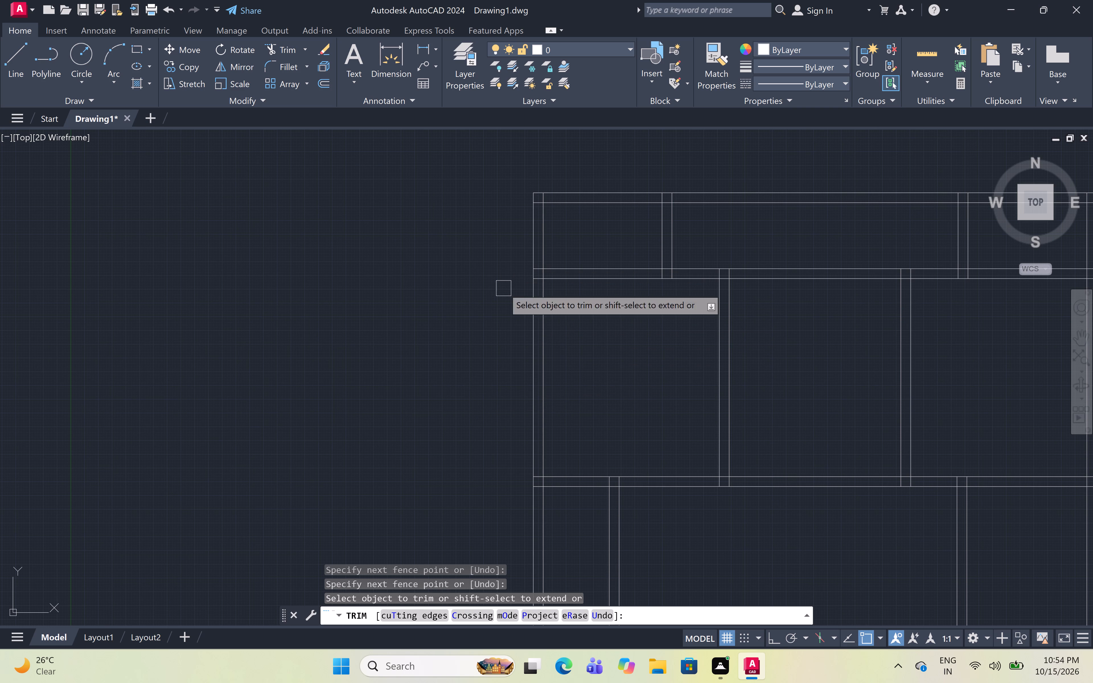
scroll(701, 211, "up", 3)
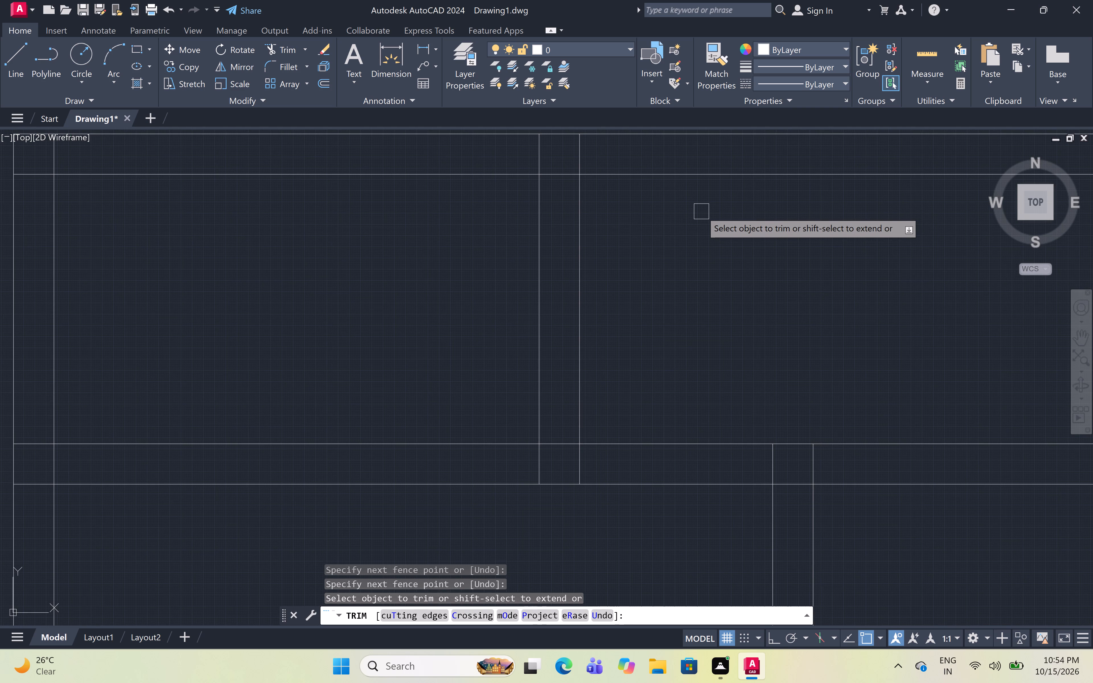
key("Escape")
type("l")
key("space")
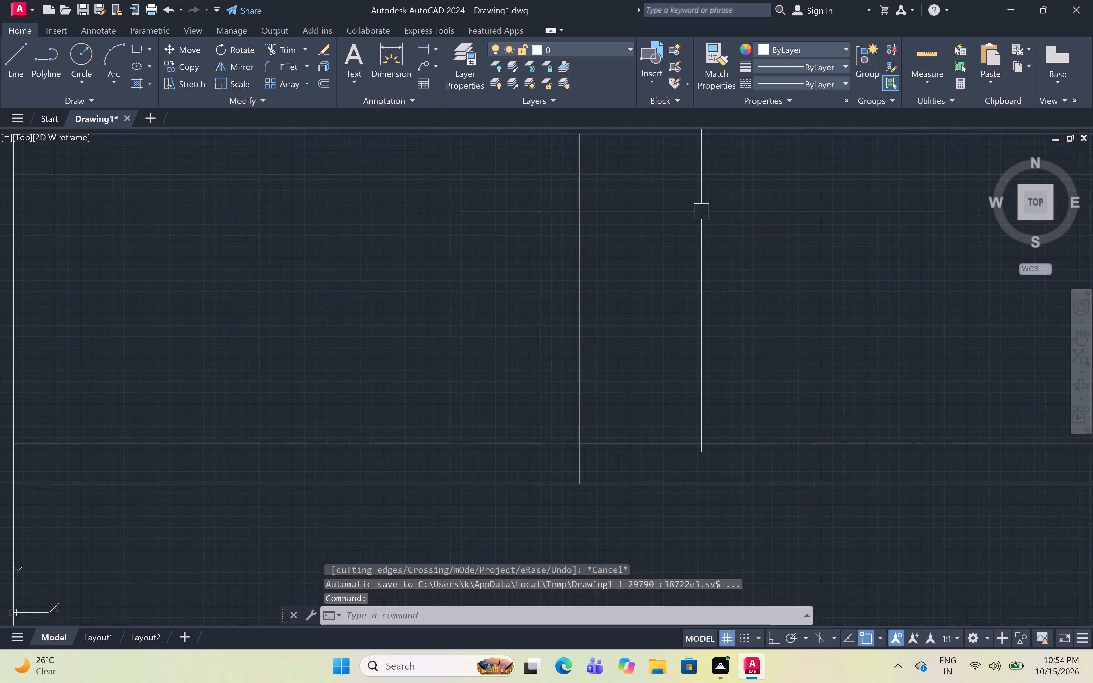
left_click(542, 233)
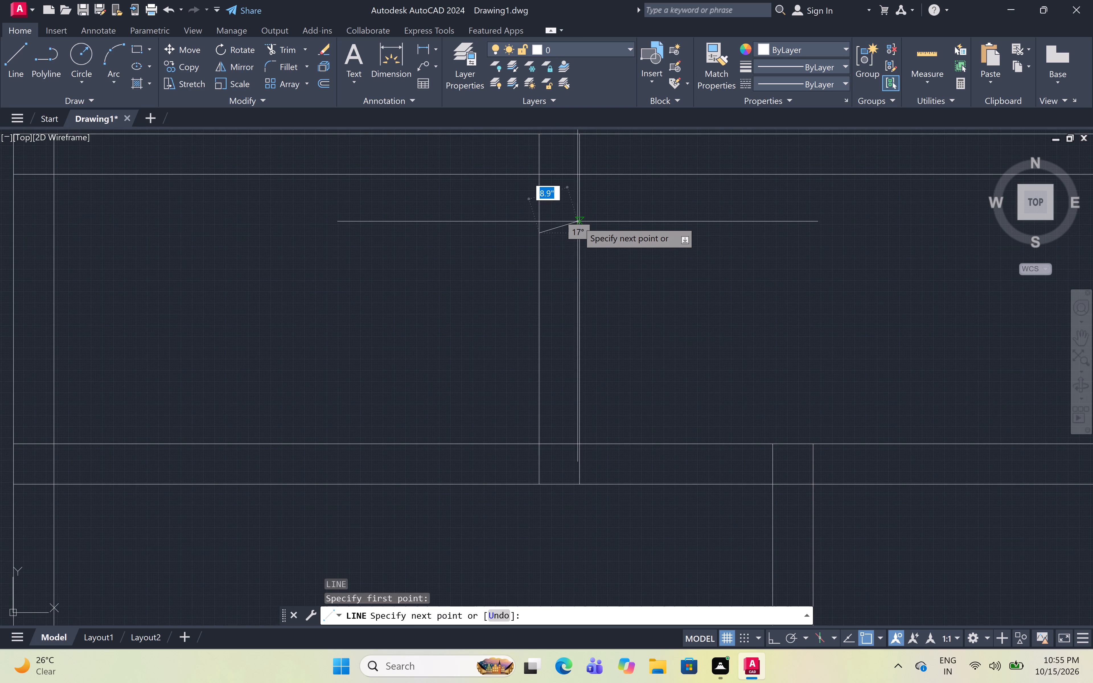
key("F8")
left_click(577, 236)
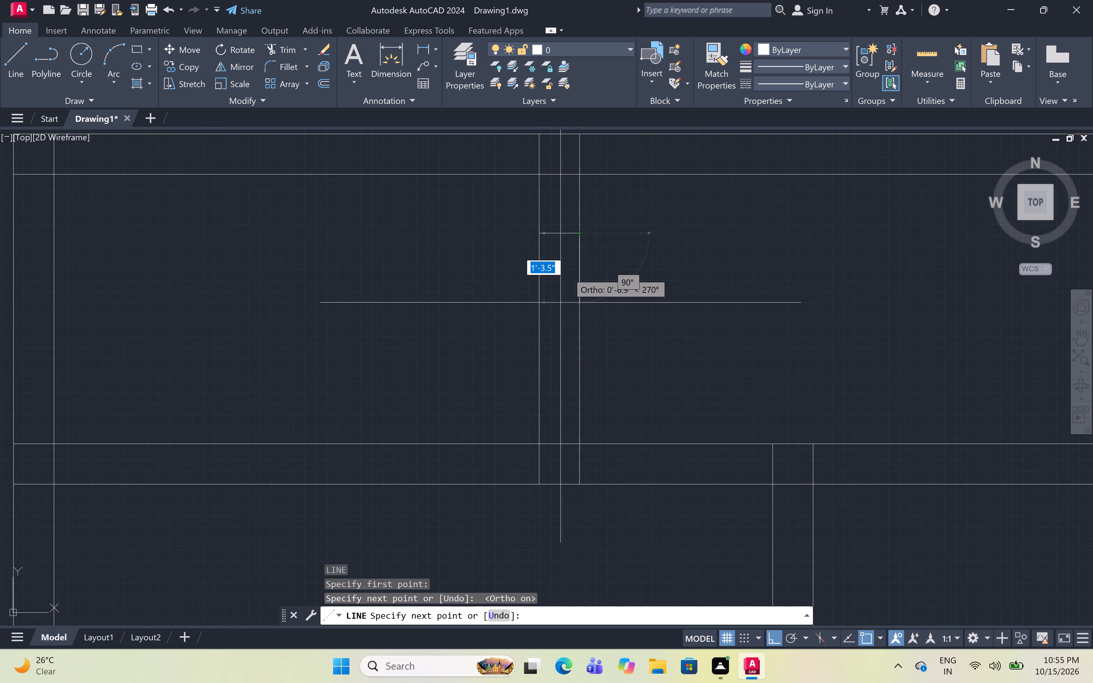
key("2")
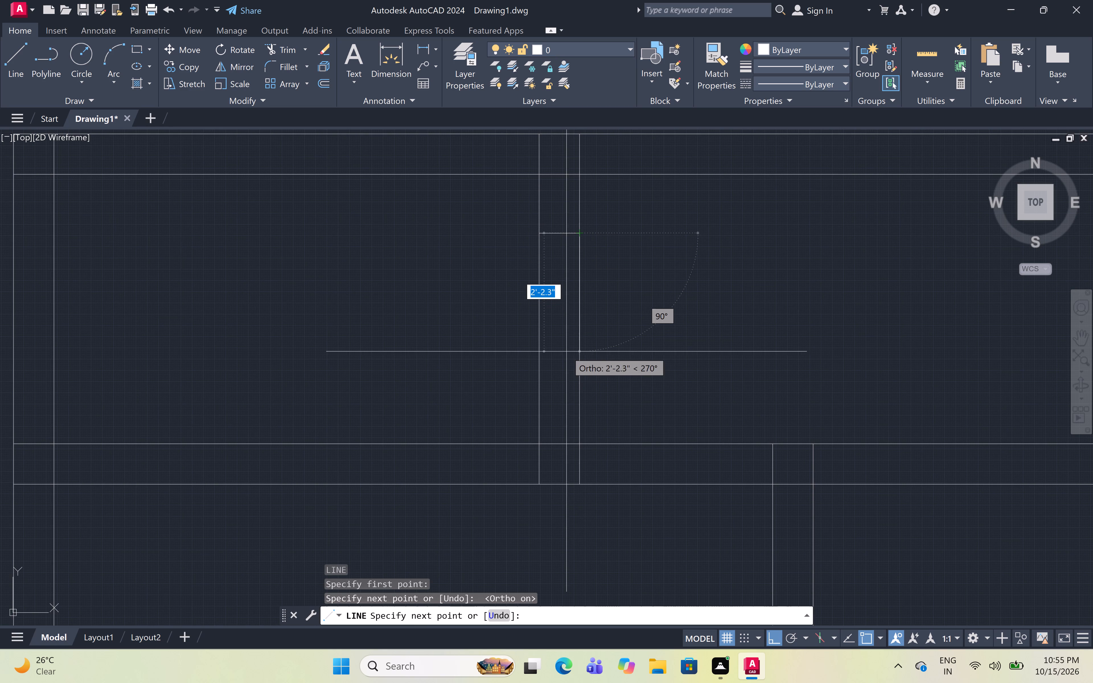
key("apostrophe")
key("space")
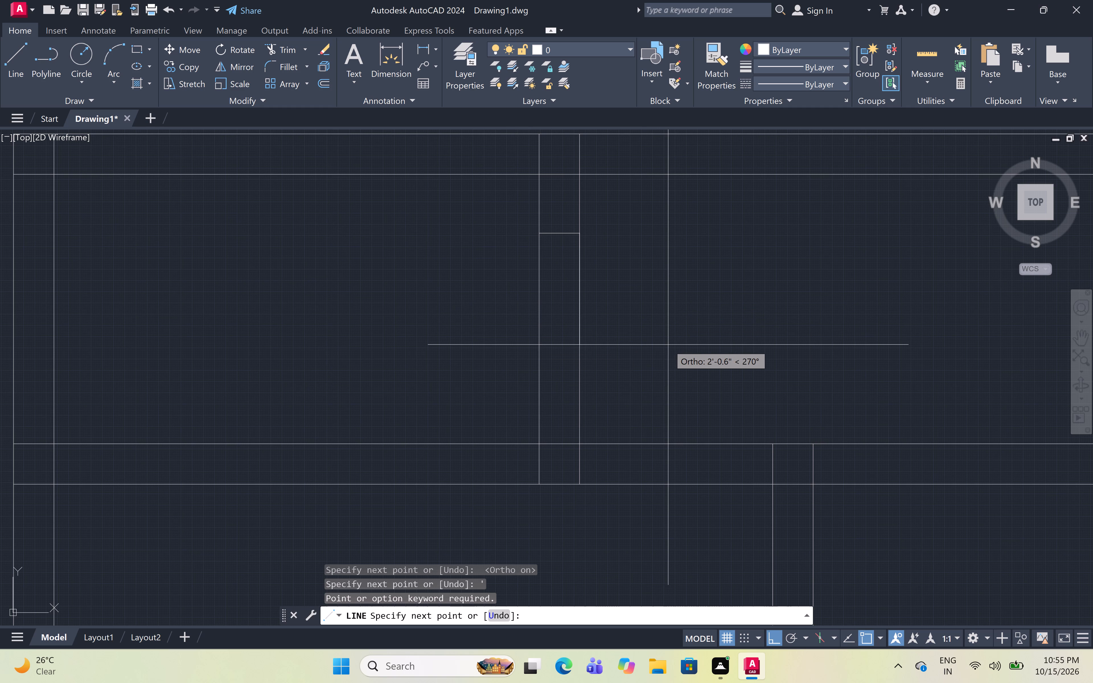
key("2")
key("apostrophe")
key("space")
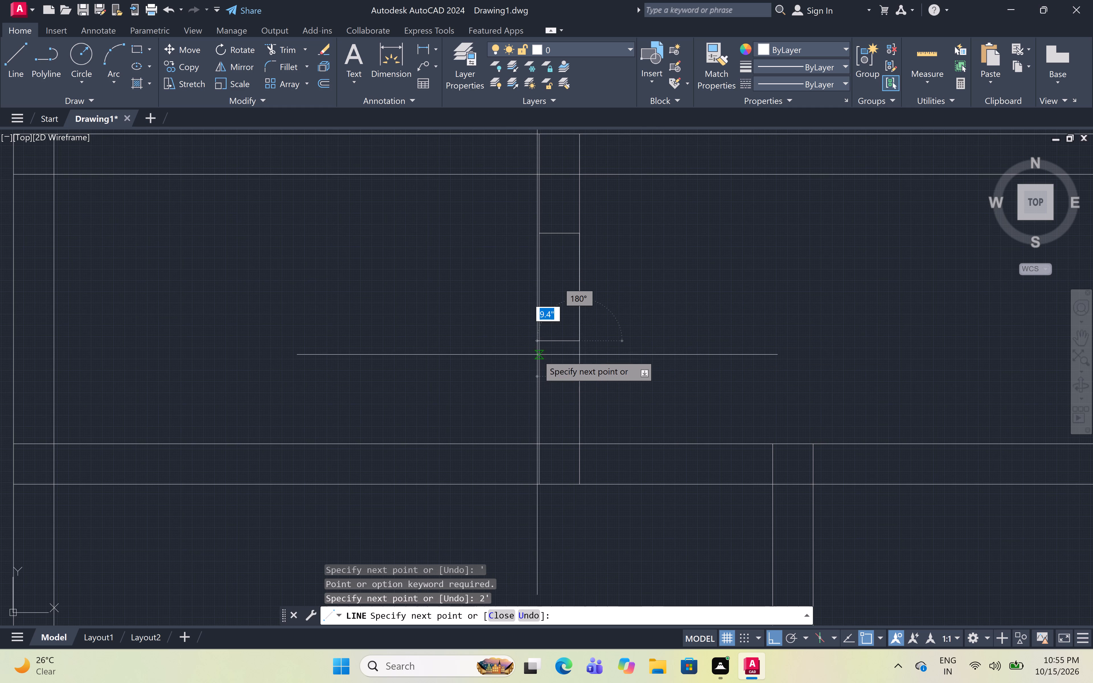
left_click(539, 341)
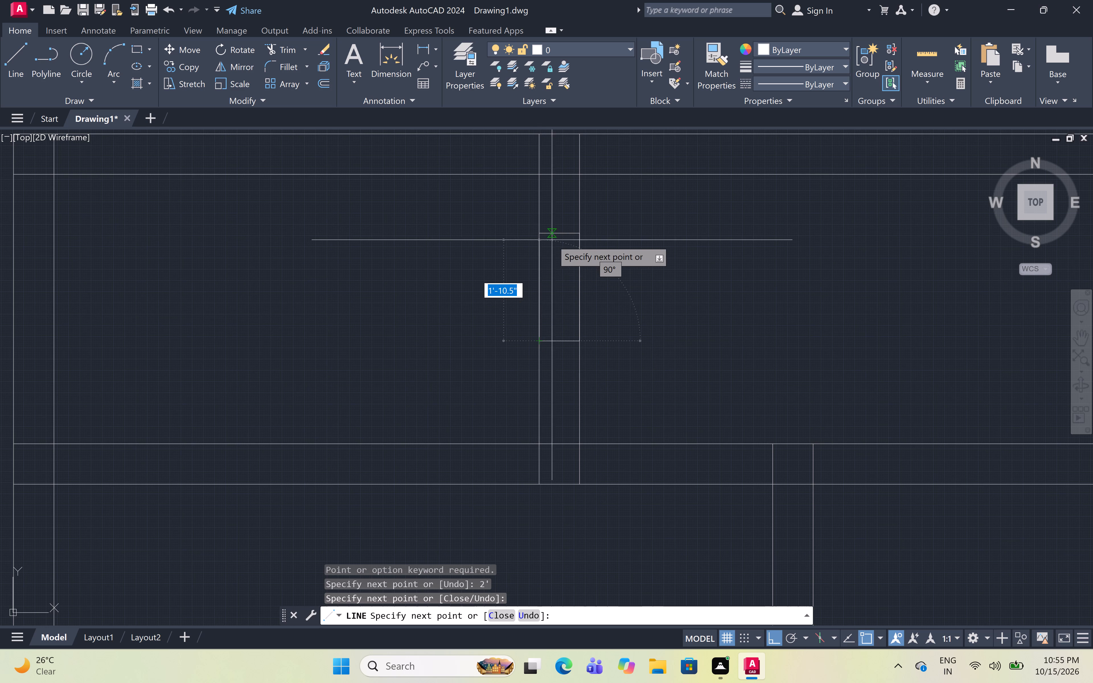
left_click(543, 230)
key("Escape")
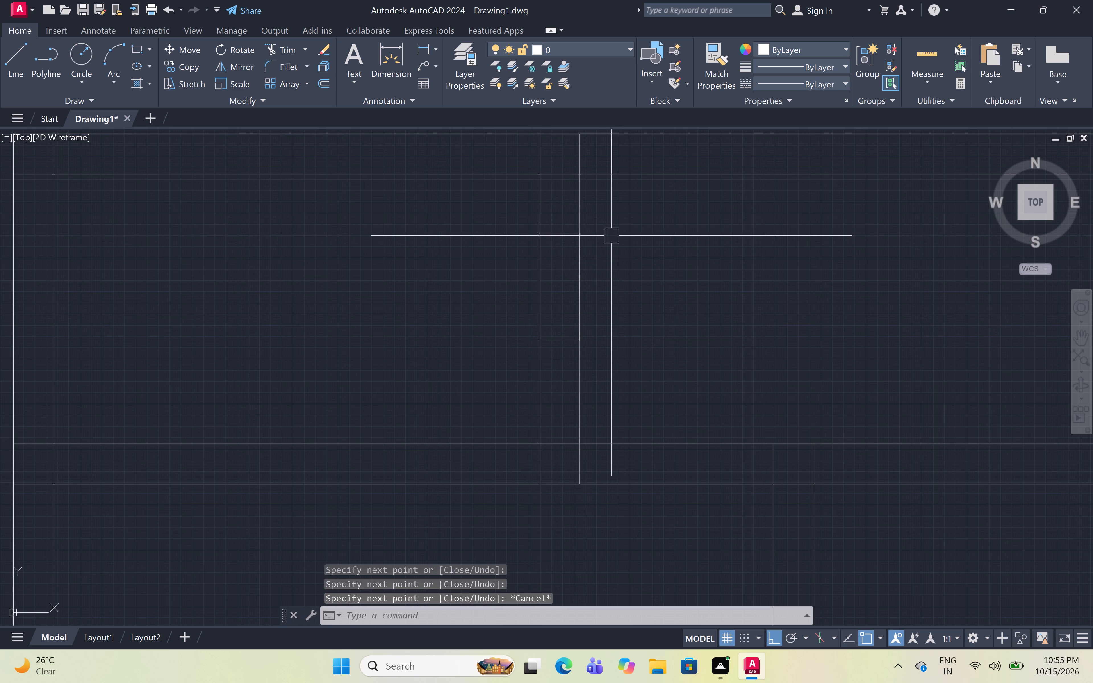
Outline the 3'-7" wall segment below the top row, between its left partition and the second row's left partition, with lines.
scroll(608, 236, "down", 3)
middle_click_drag(671, 263, 596, 317)
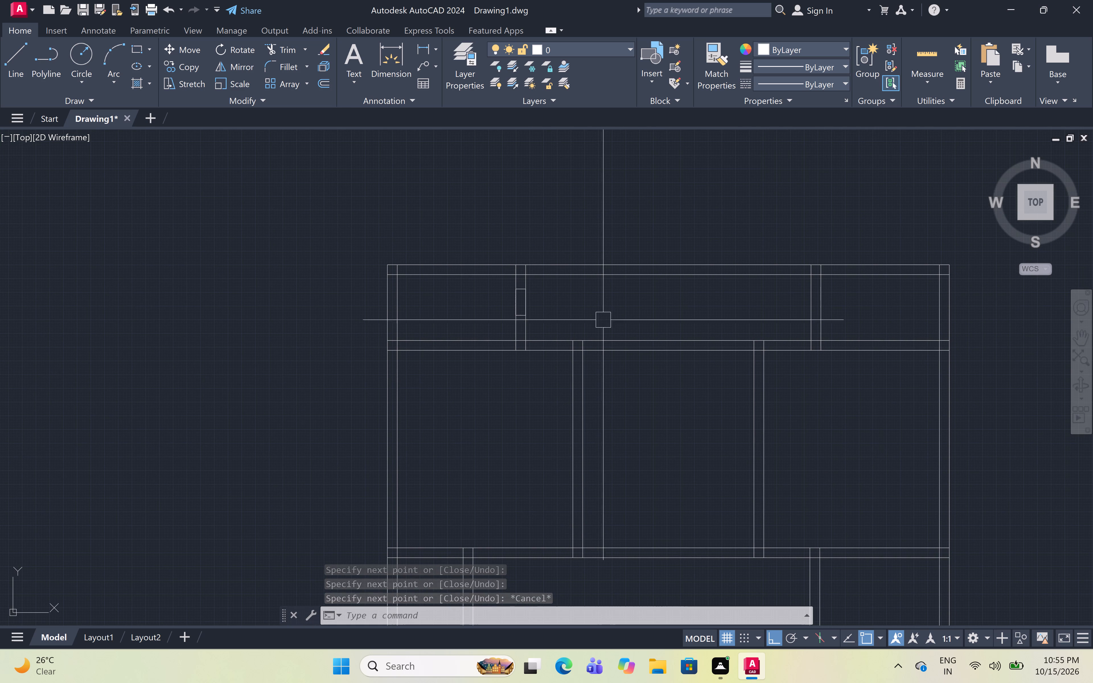
scroll(556, 346, "up", 4)
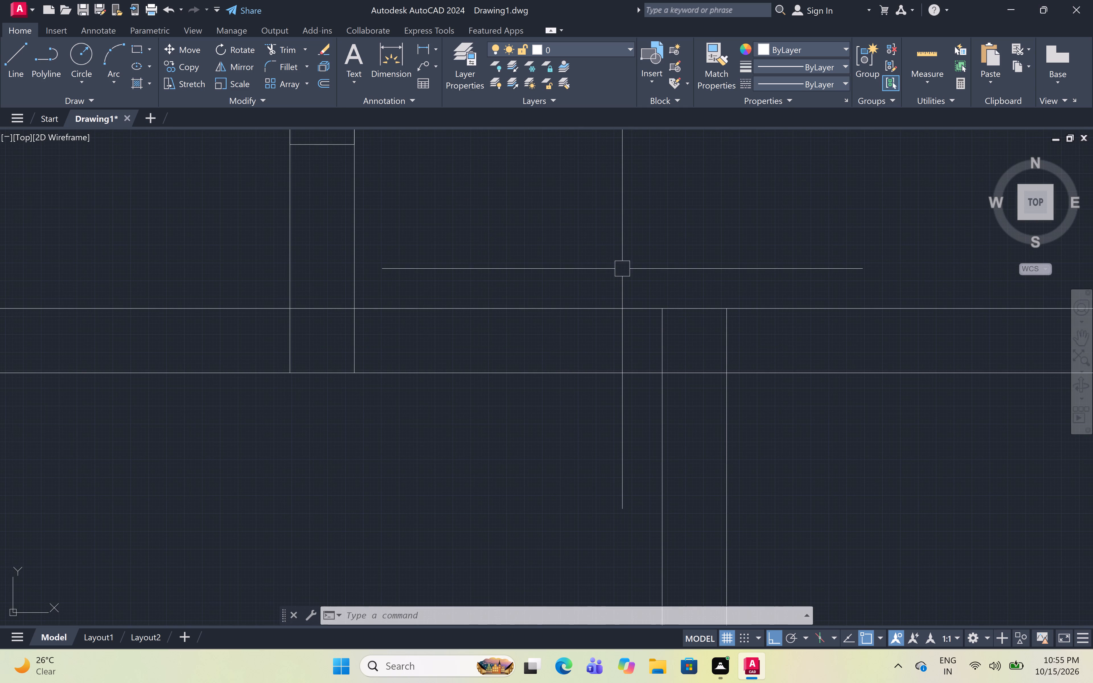
type("l")
key("space")
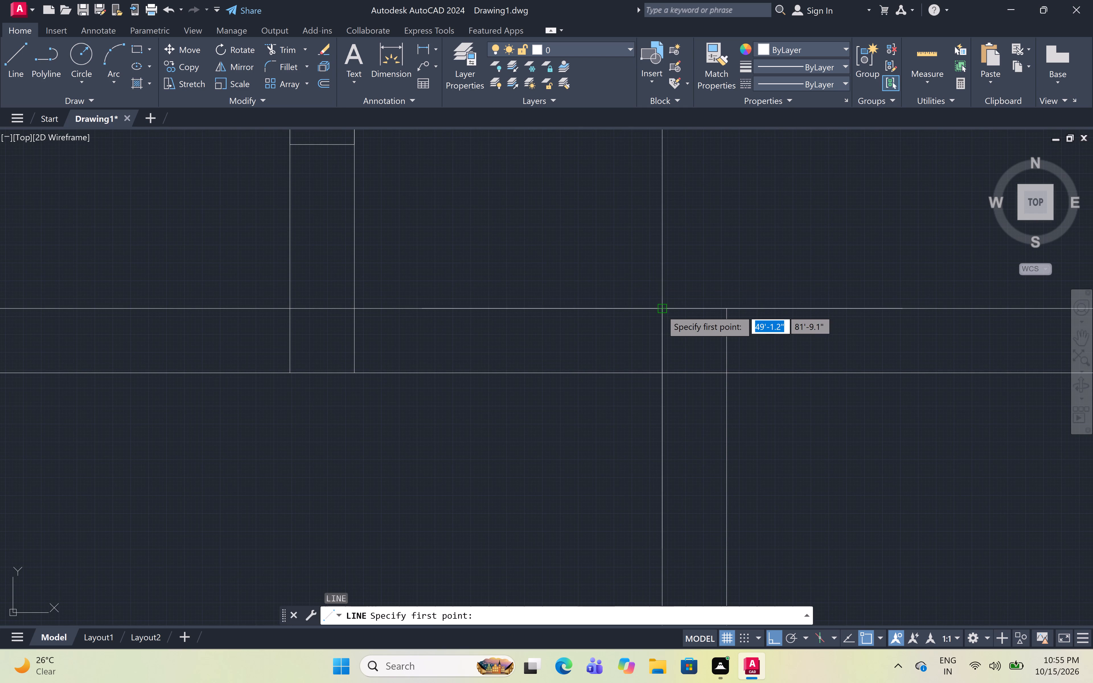
left_click(661, 310)
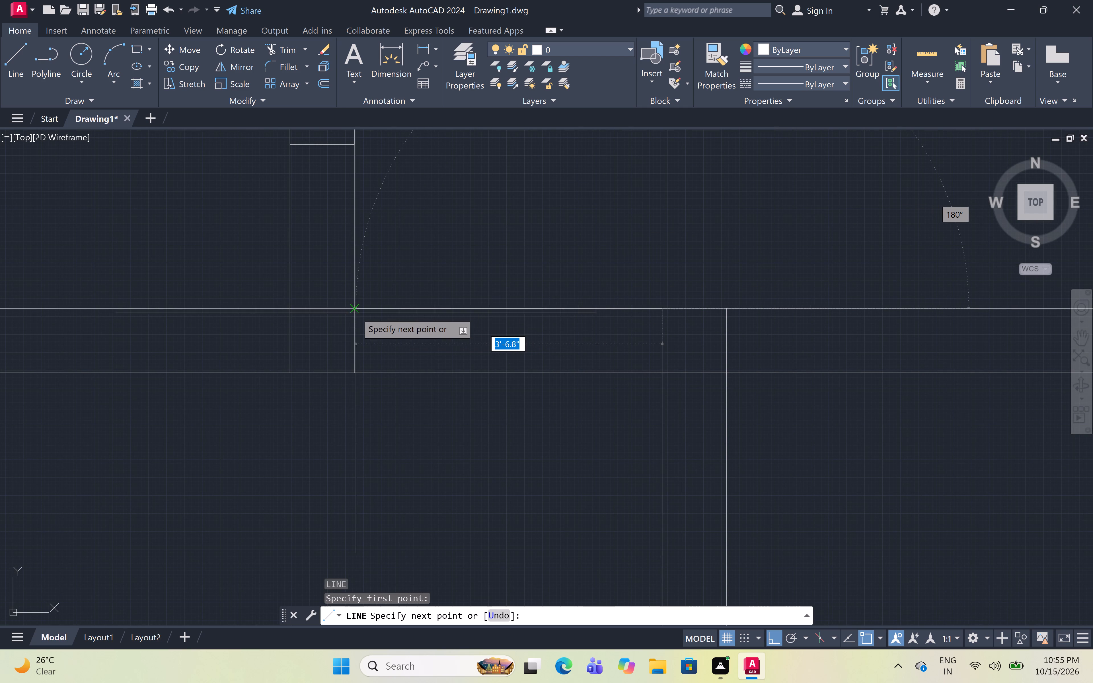
left_click(356, 309)
left_click(357, 371)
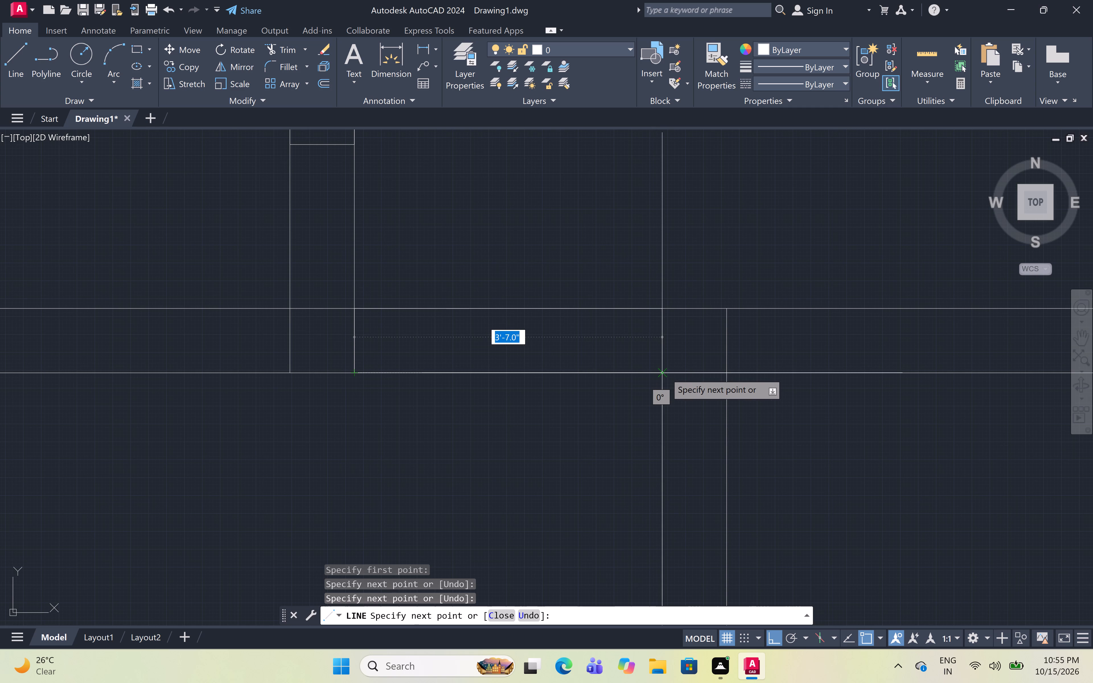
left_click(665, 373)
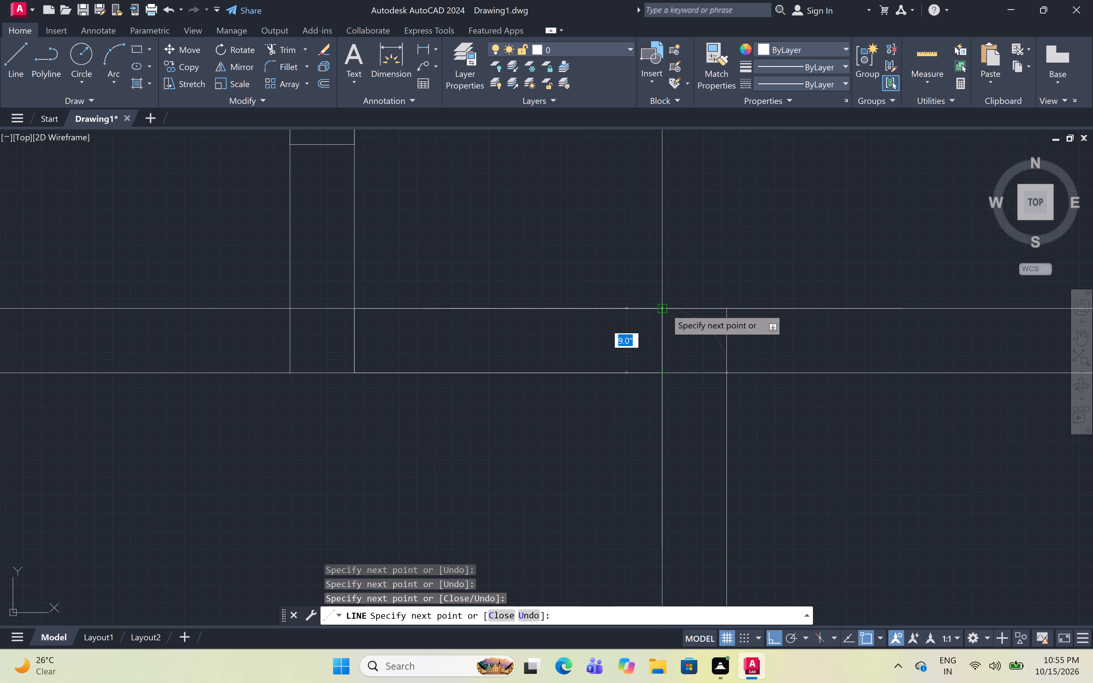
left_click(665, 308)
key("space")
Outline the 3'-7" wall segment below the top row, between the second row's right partition and the top row's right partition.
scroll(696, 247, "down", 4)
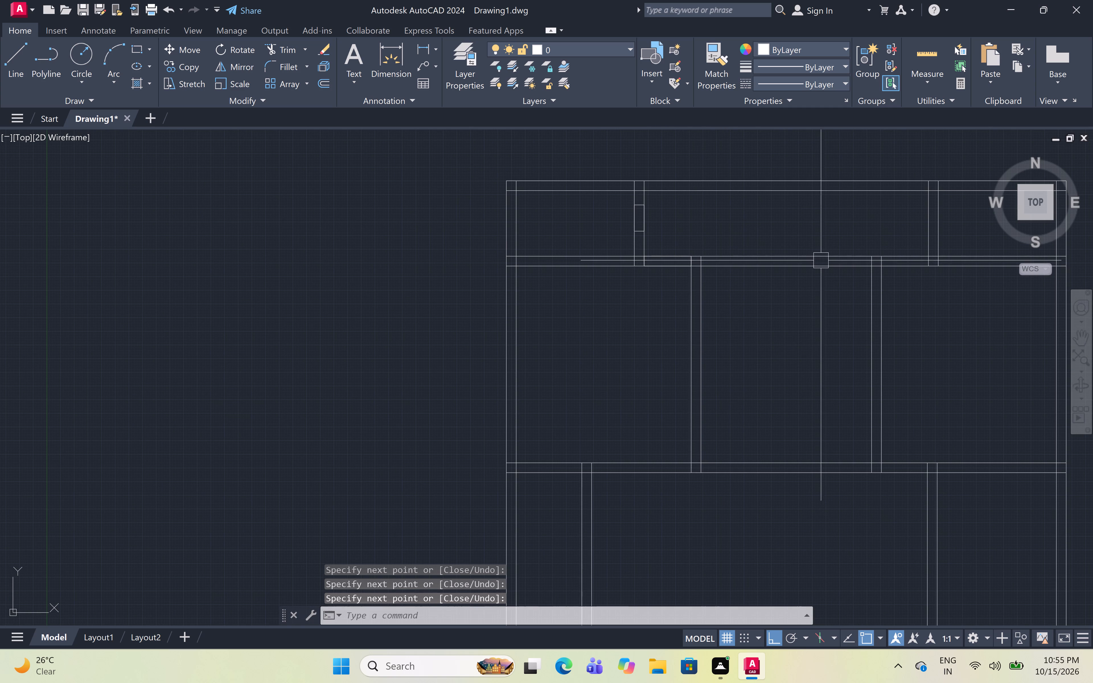
middle_click_drag(831, 289, 624, 333)
scroll(716, 302, "up", 4)
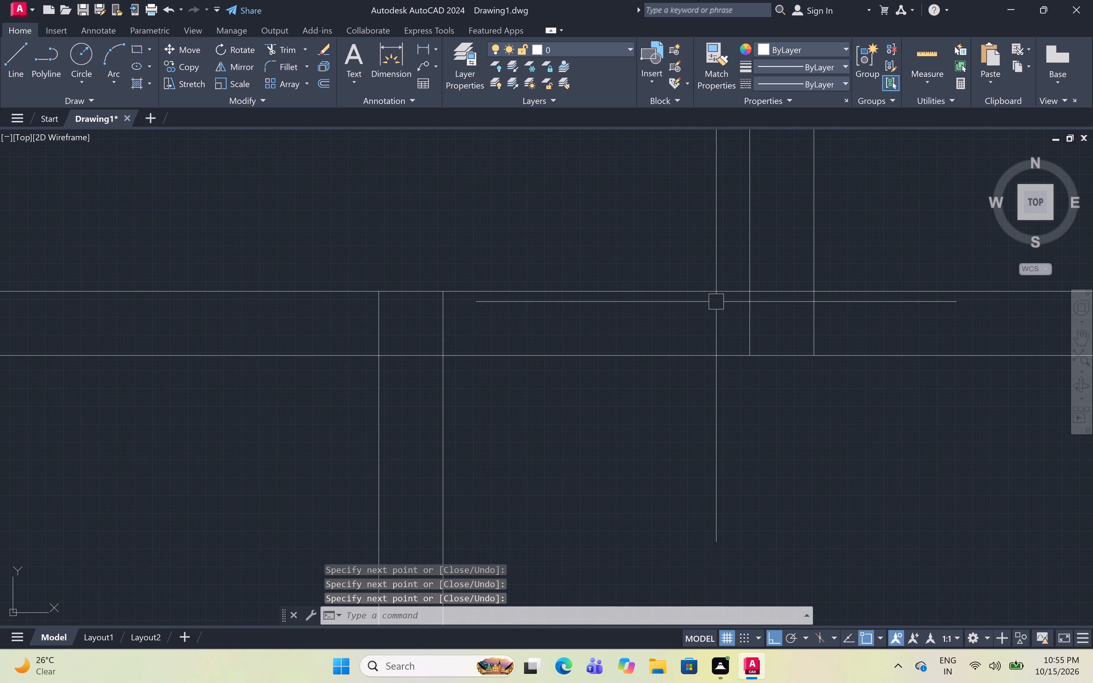
type("l")
key("space")
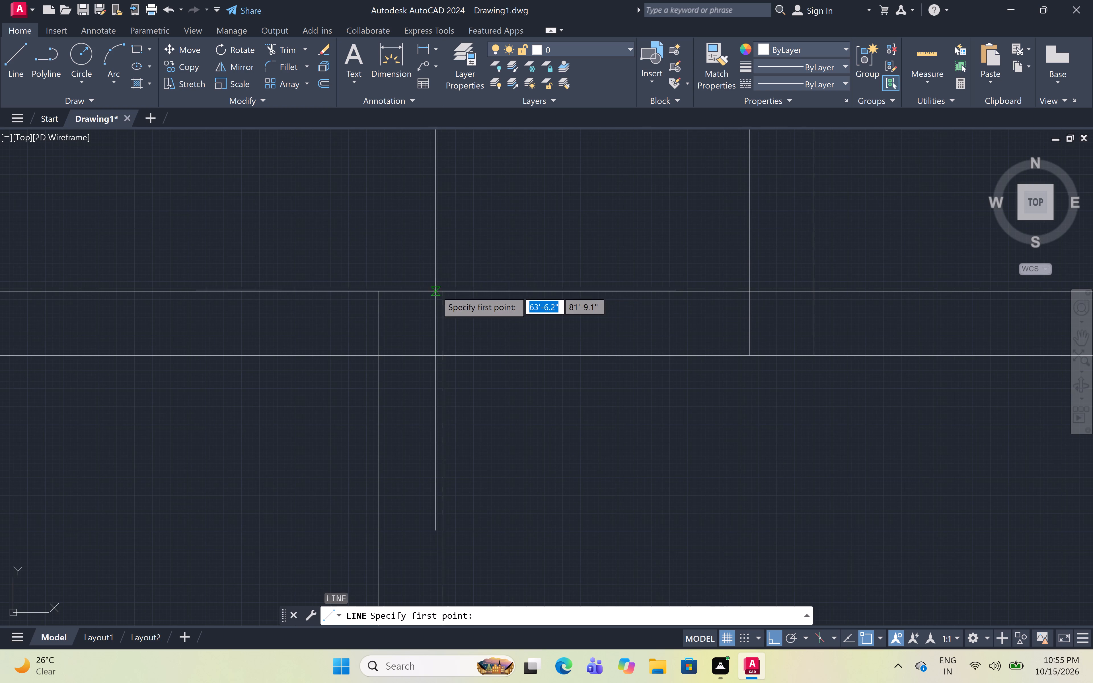
left_click(445, 291)
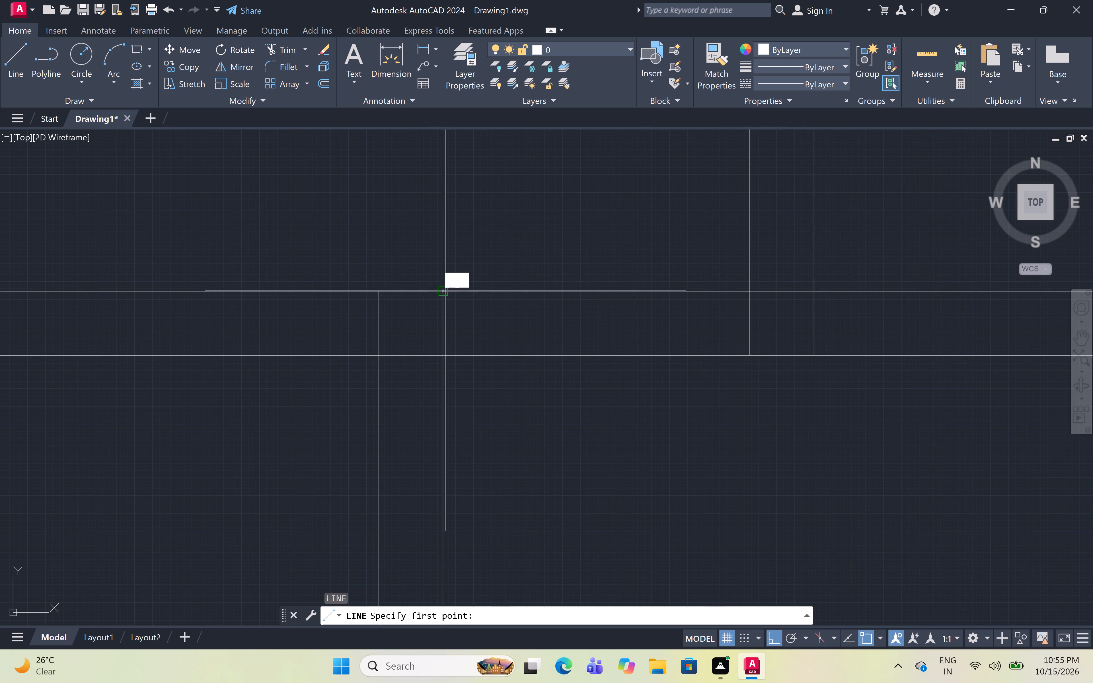
left_click(441, 355)
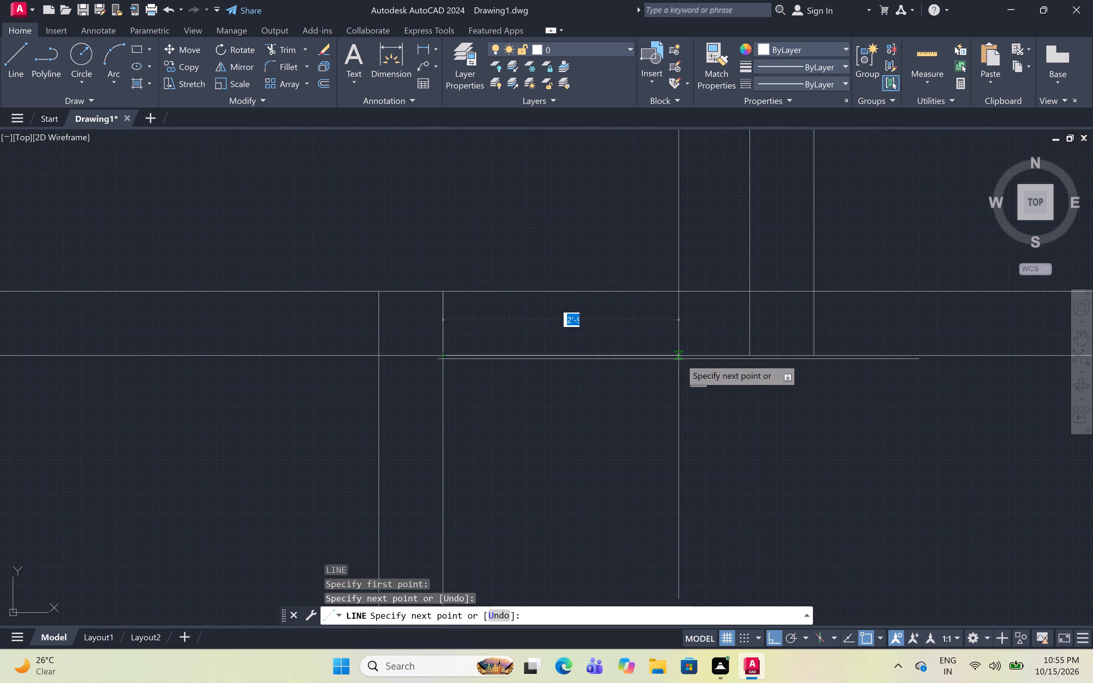
left_click(753, 359)
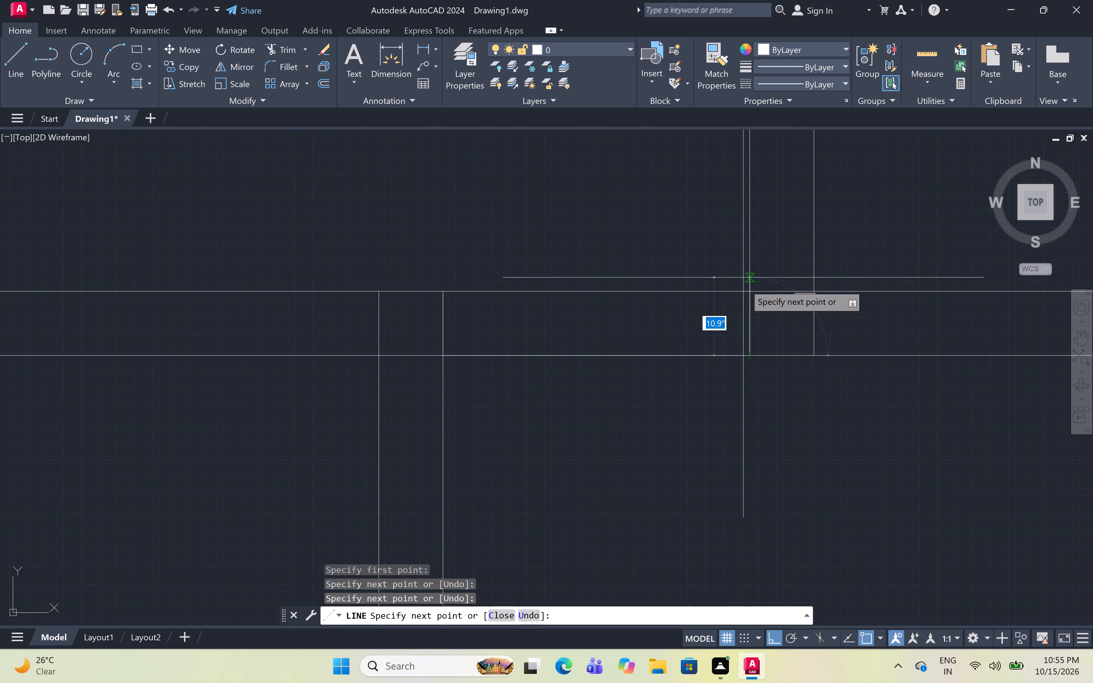
left_click(748, 295)
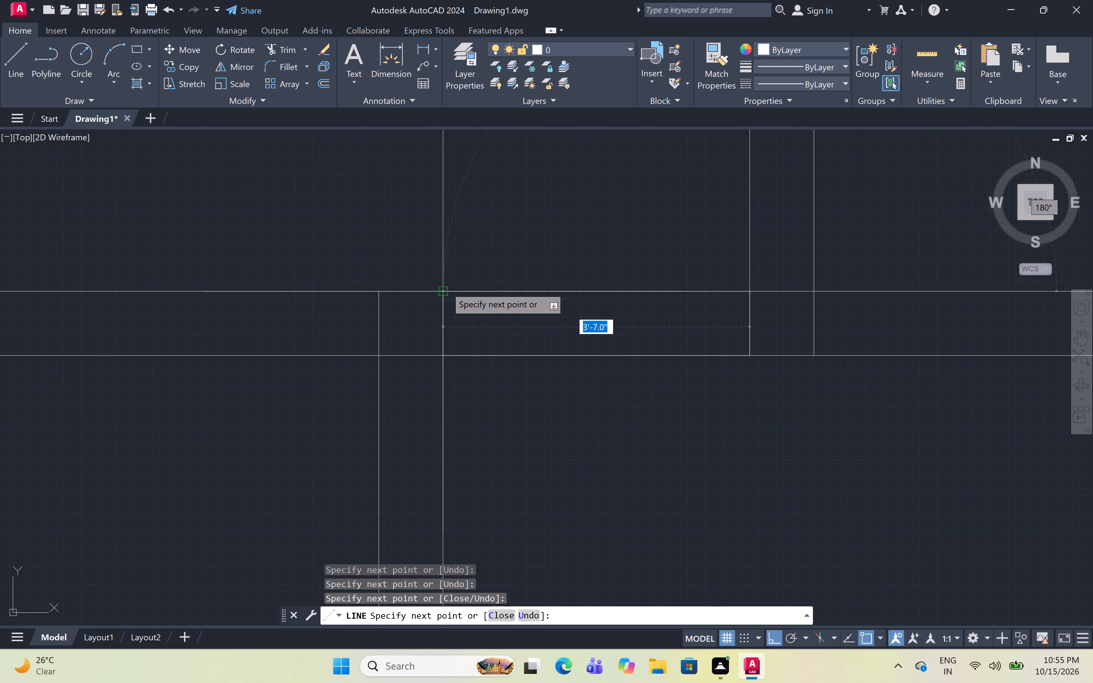
left_click(446, 287)
key("b")
scroll(504, 323, "down", 4)
middle_click_drag(510, 291, 511, 295)
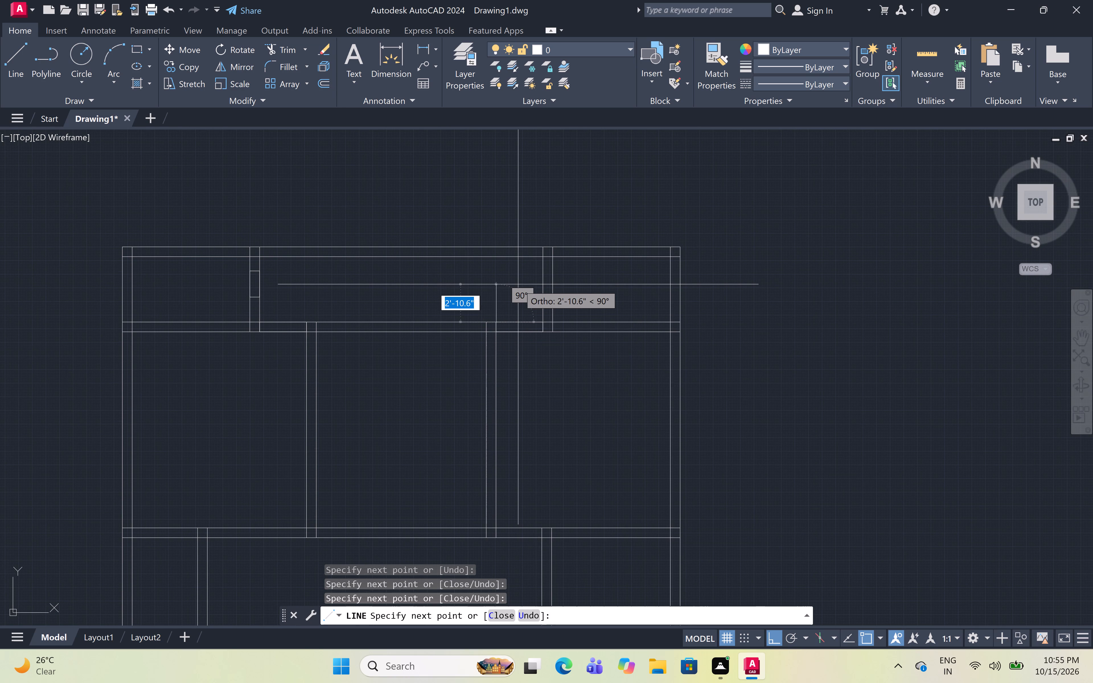
key("space")
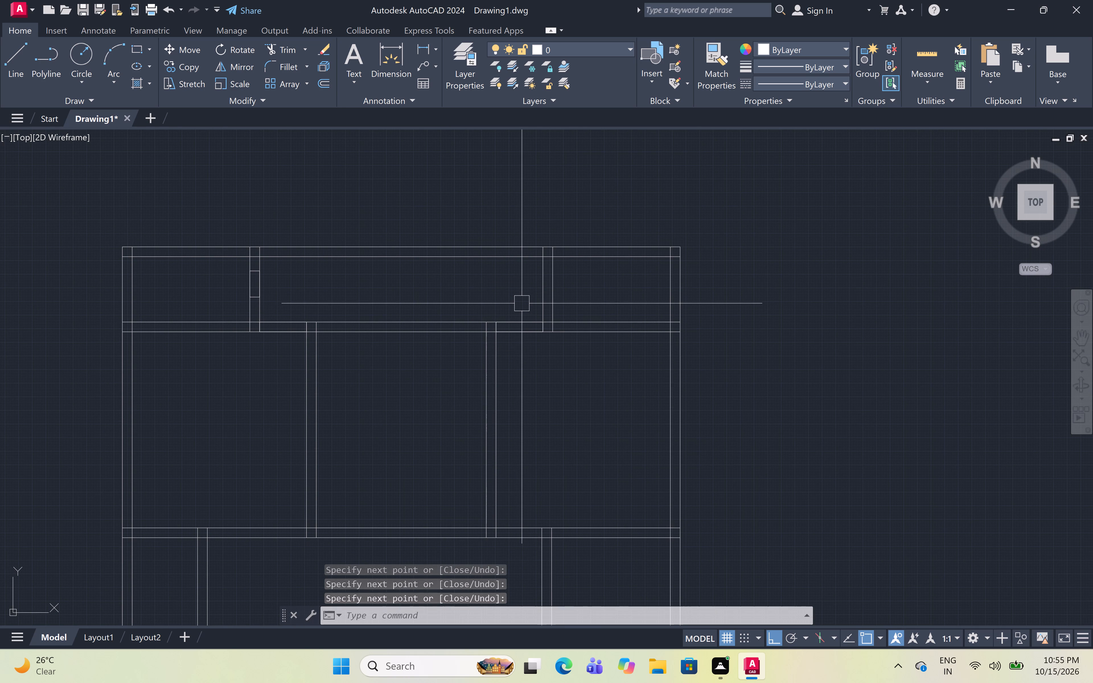
Draw a closed 2' long opening outline across the 9" thickness of the top row's right partition.
scroll(546, 273, "up", 3)
type("l")
key("space")
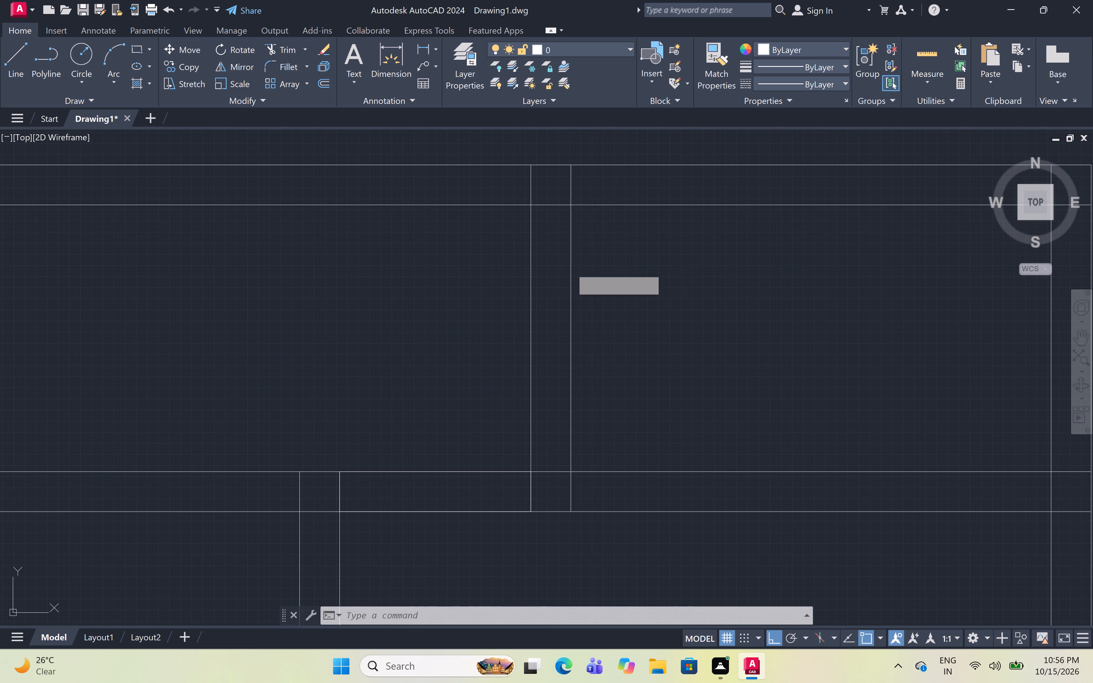
left_click(529, 272)
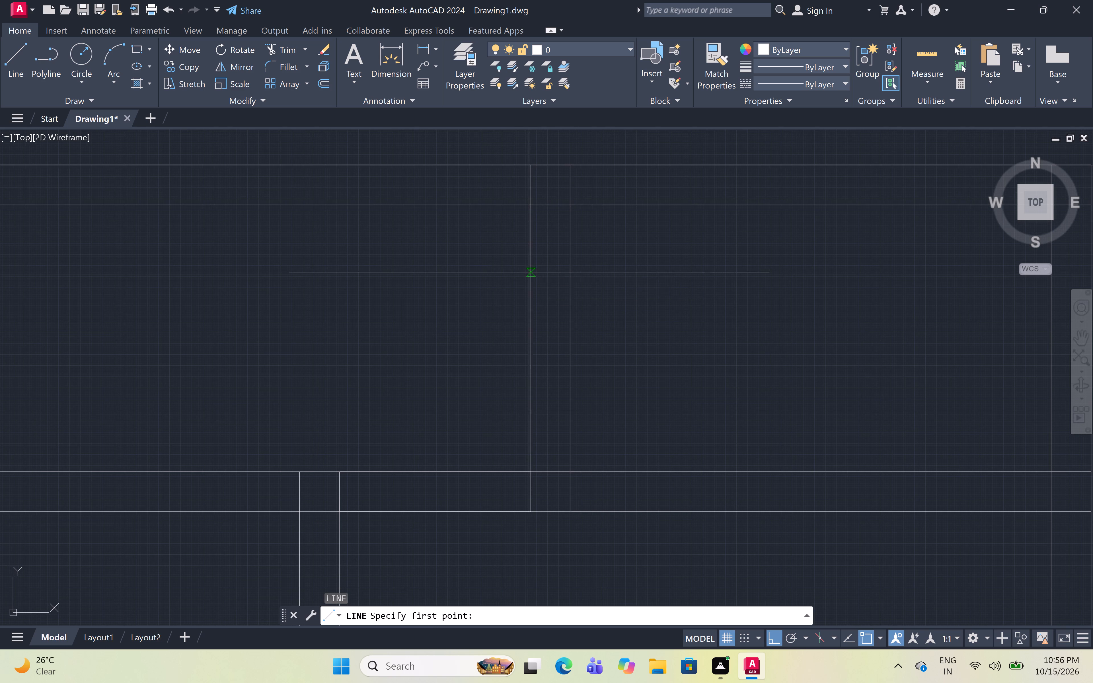
left_click(569, 271)
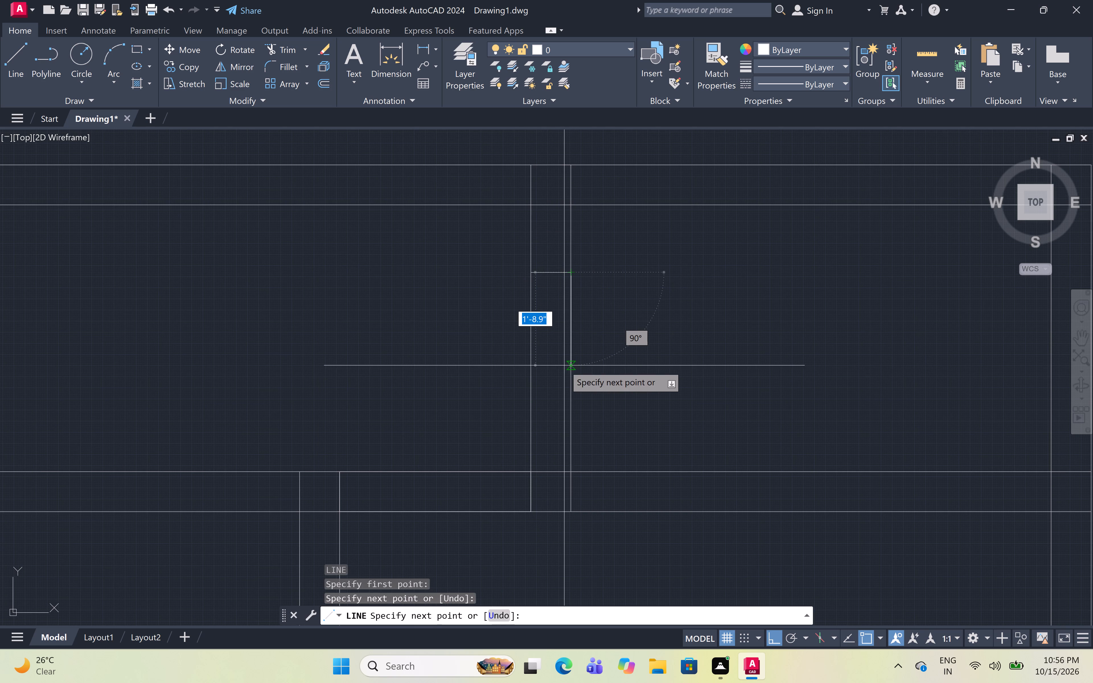
key("2")
key("apostrophe")
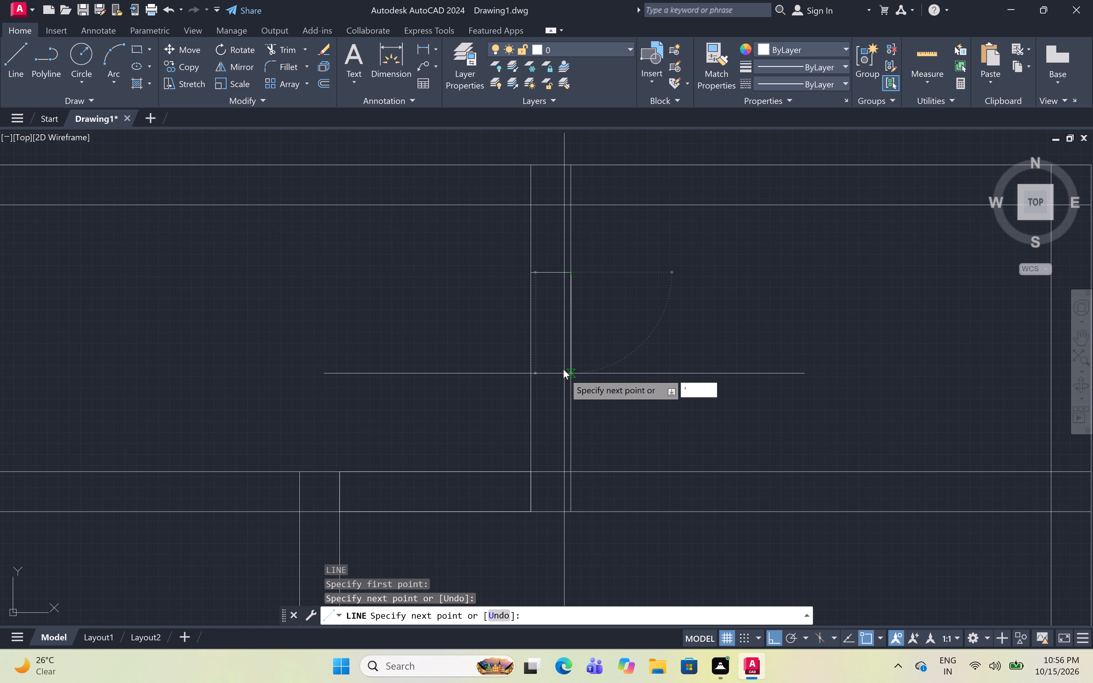
key("space")
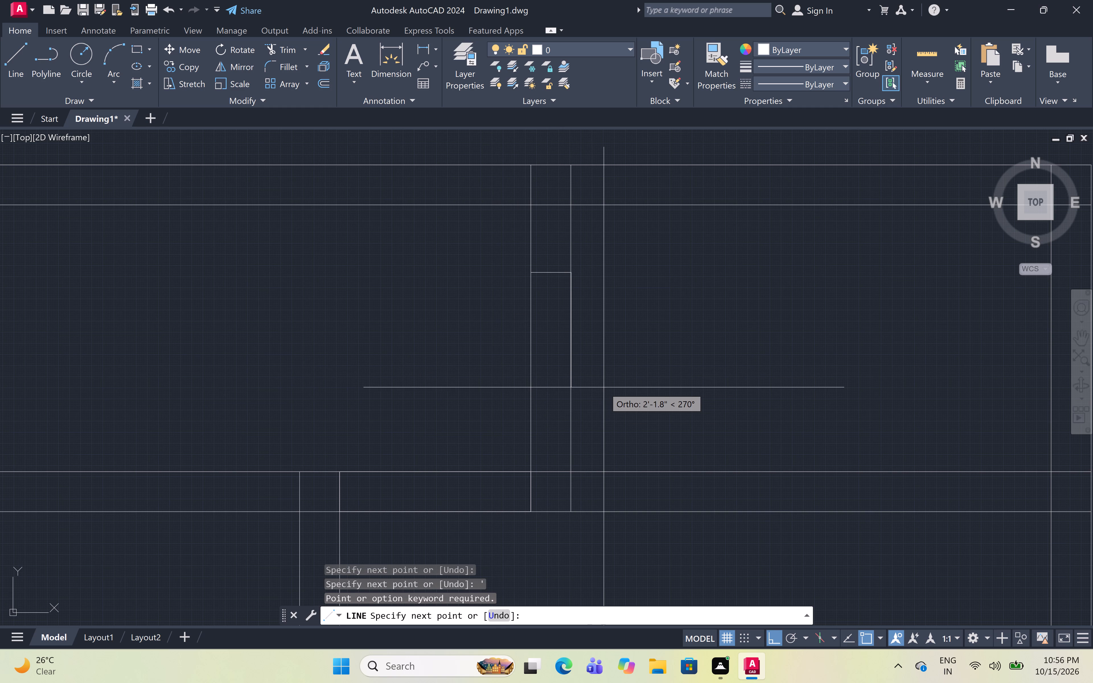
key("2")
key("apostrophe")
key("space")
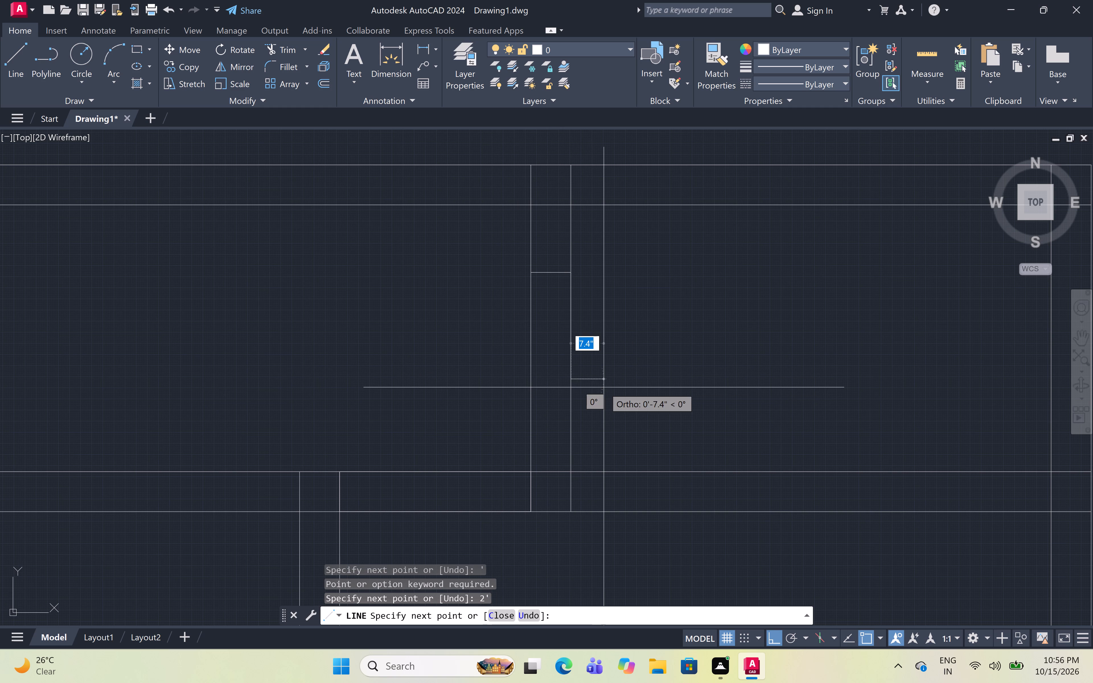
left_click(531, 380)
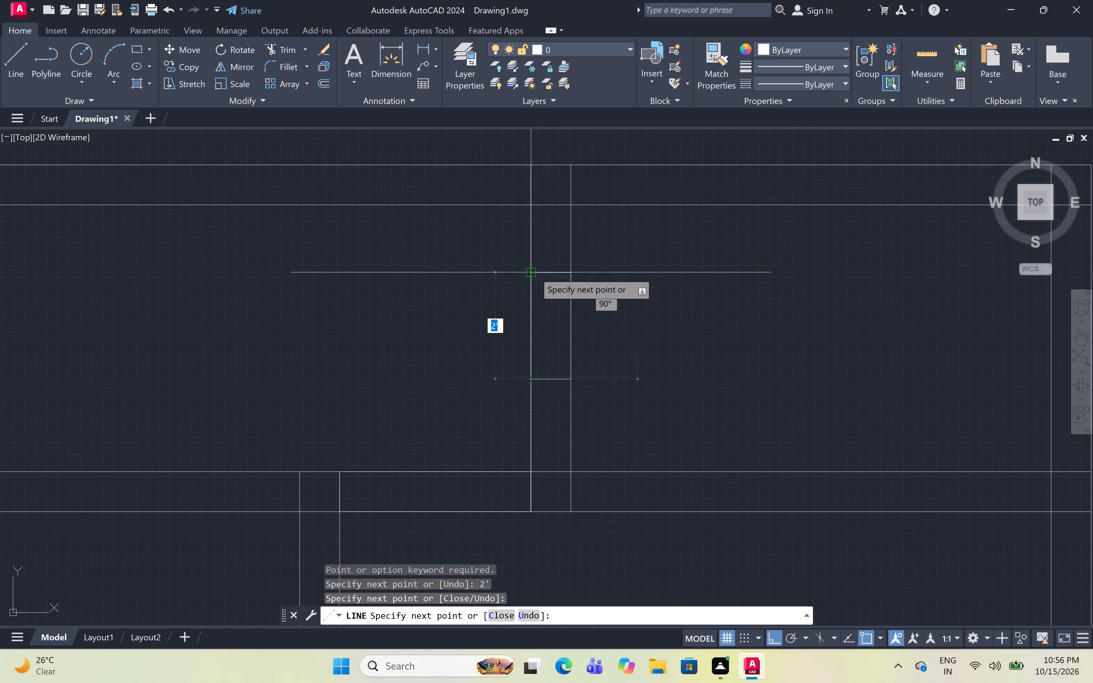
left_click(535, 273)
key("Escape")
scroll(640, 267, "down", 3)
middle_click_drag(640, 268, 537, 247)
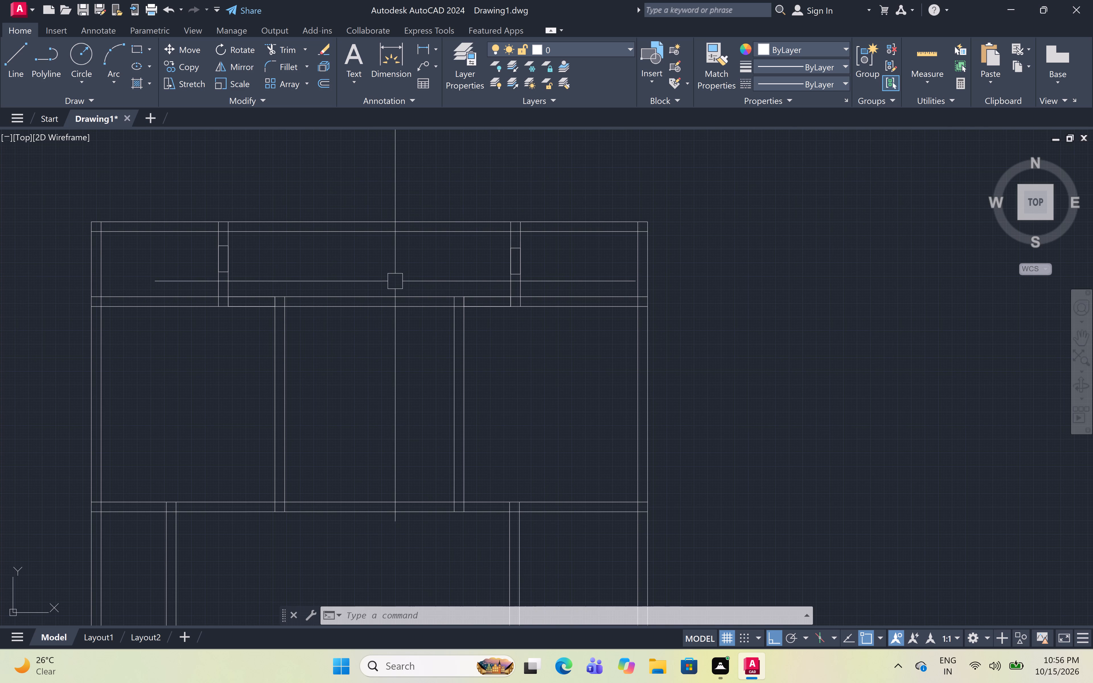
Draw a closed 5' long opening outline across the 9" wall below the top row, between the second row's two partitions.
scroll(307, 306, "up", 3)
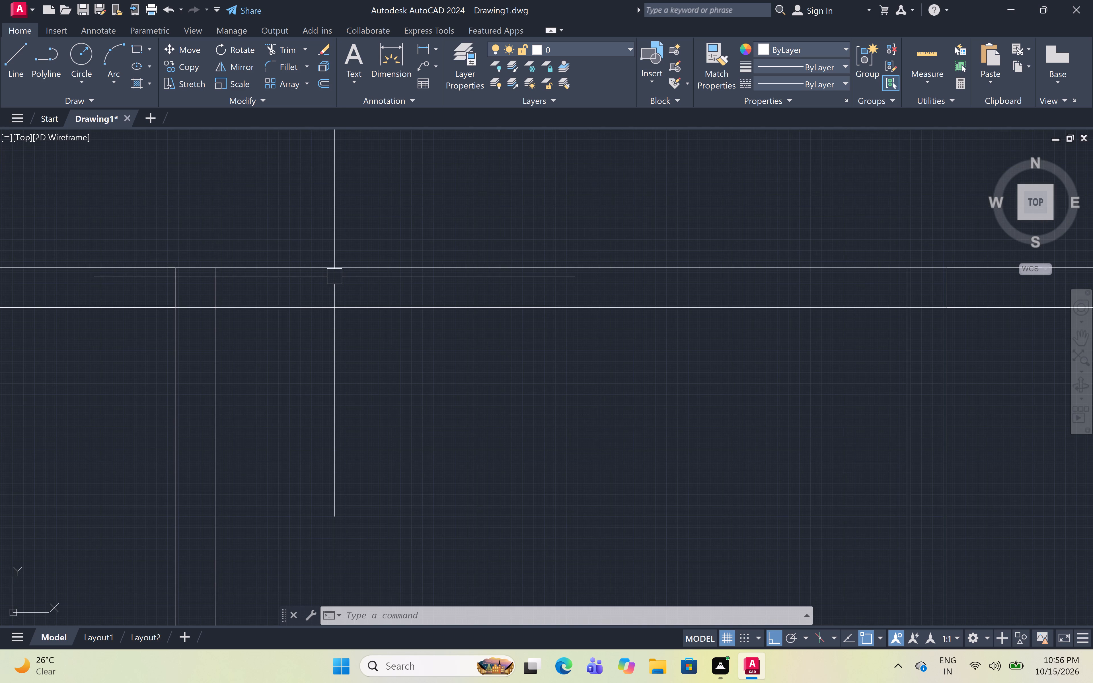
type("l")
key("space")
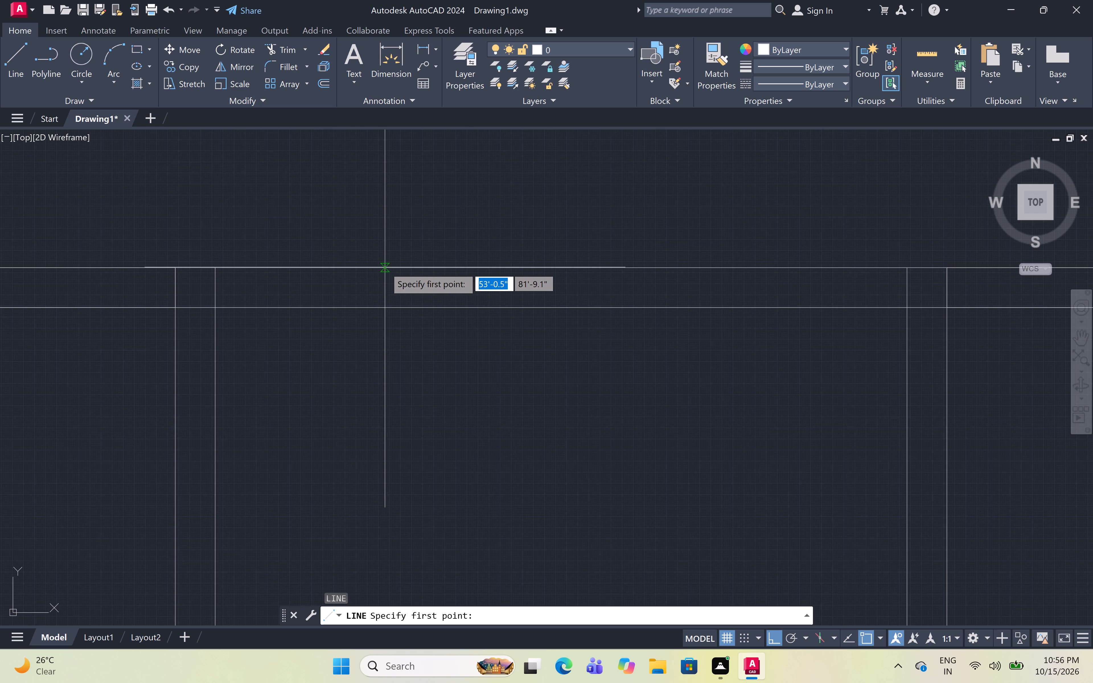
left_click(385, 267)
left_click(388, 308)
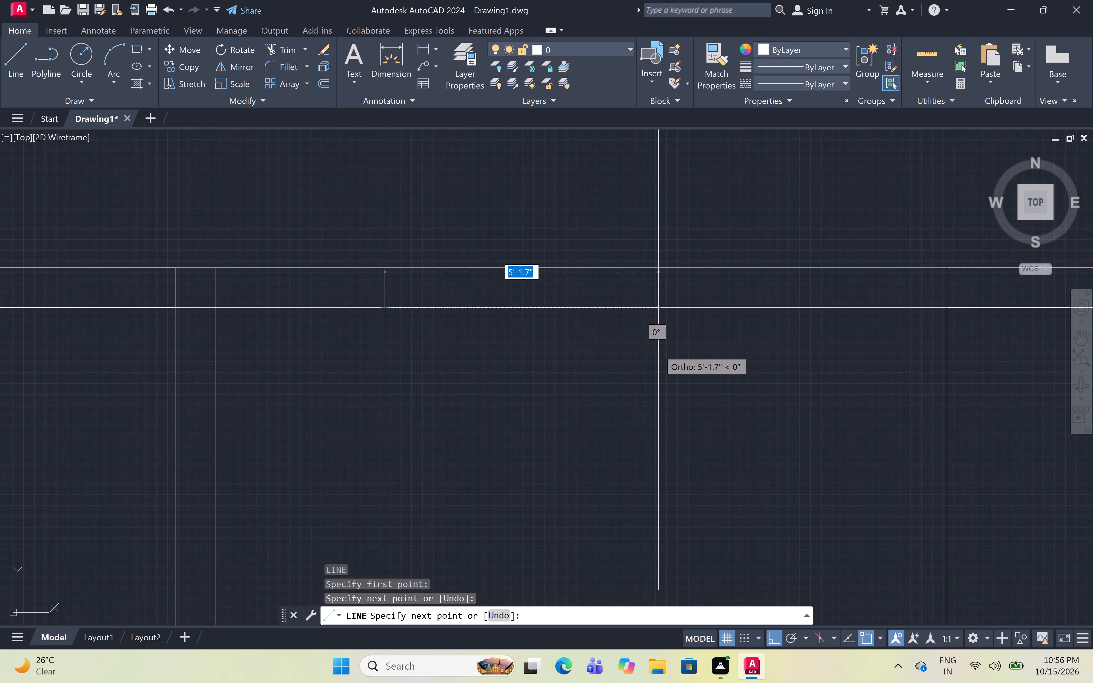
key("5")
key("apostrophe")
key("space")
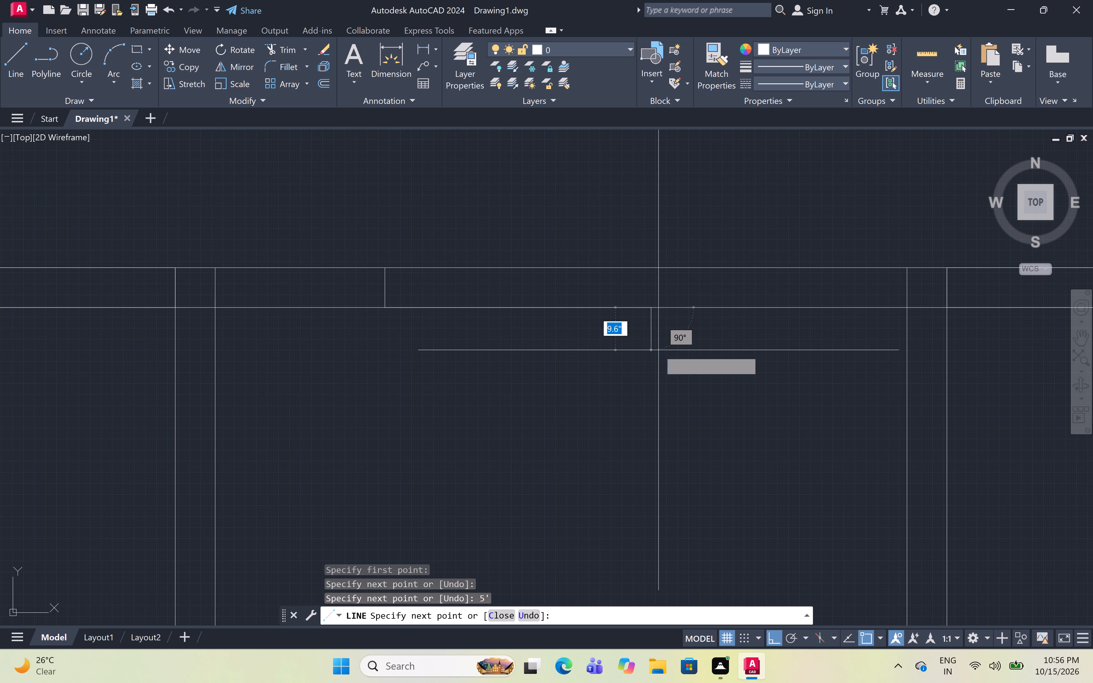
left_click(650, 268)
left_click(385, 272)
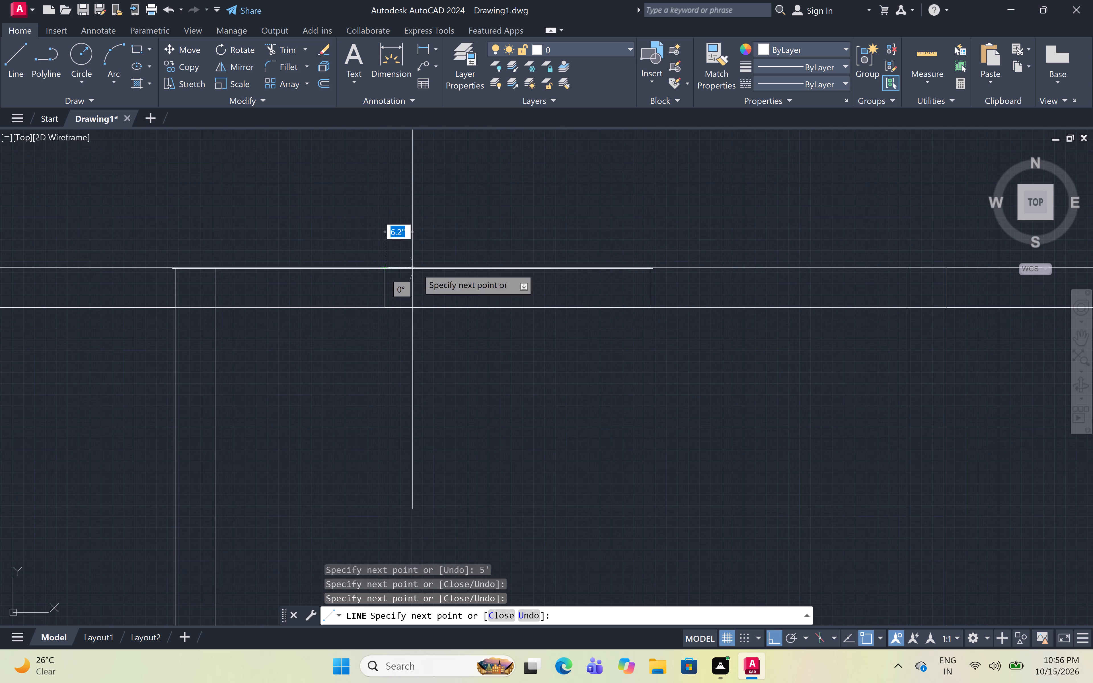
key("Escape")
Draw a closed 3' long opening outline in the wall below the third row, between its right partition and the right exterior wall.
scroll(447, 260, "down", 4)
middle_click_drag(448, 261, 564, 241)
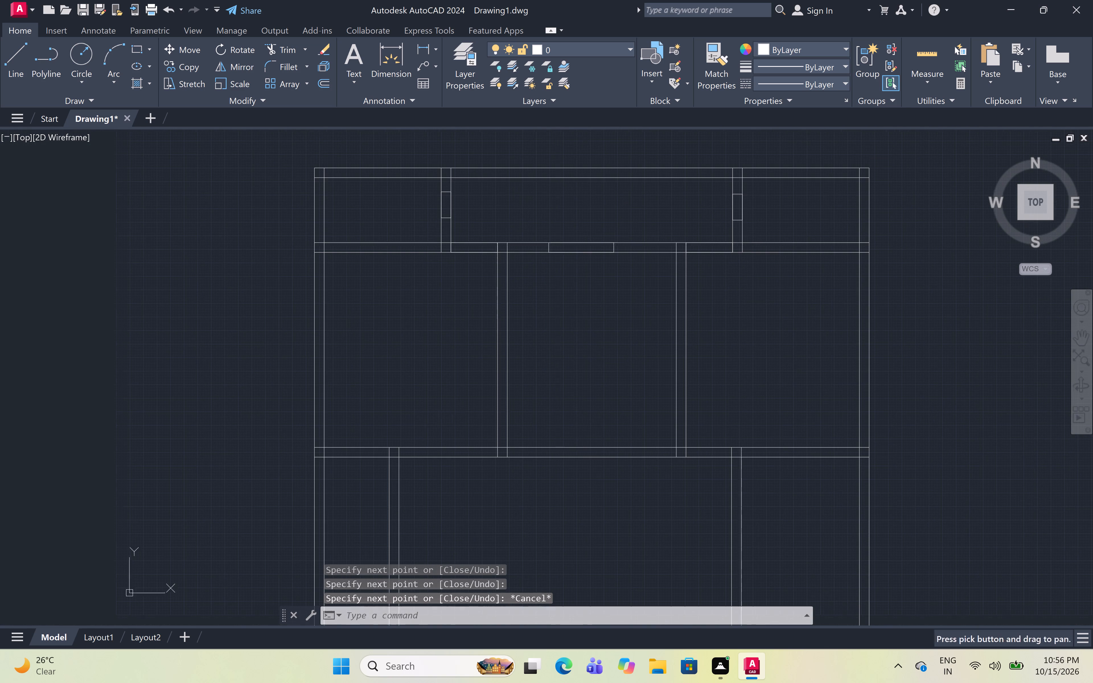
middle_click_drag(575, 319, 429, 269)
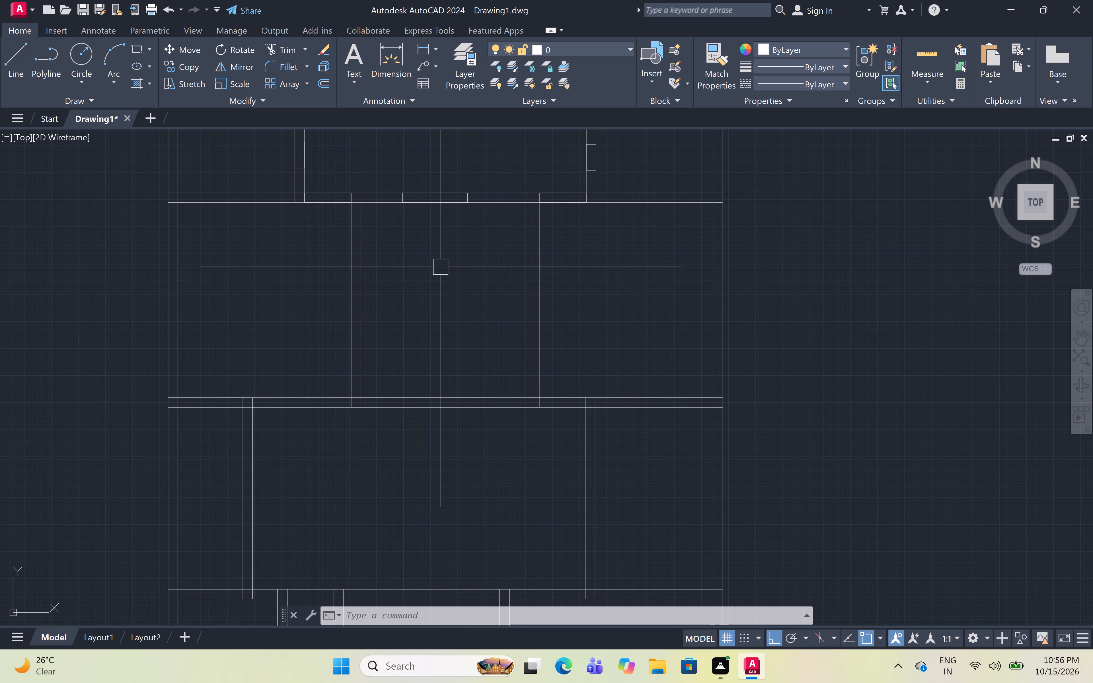
scroll(567, 325, "down", 2)
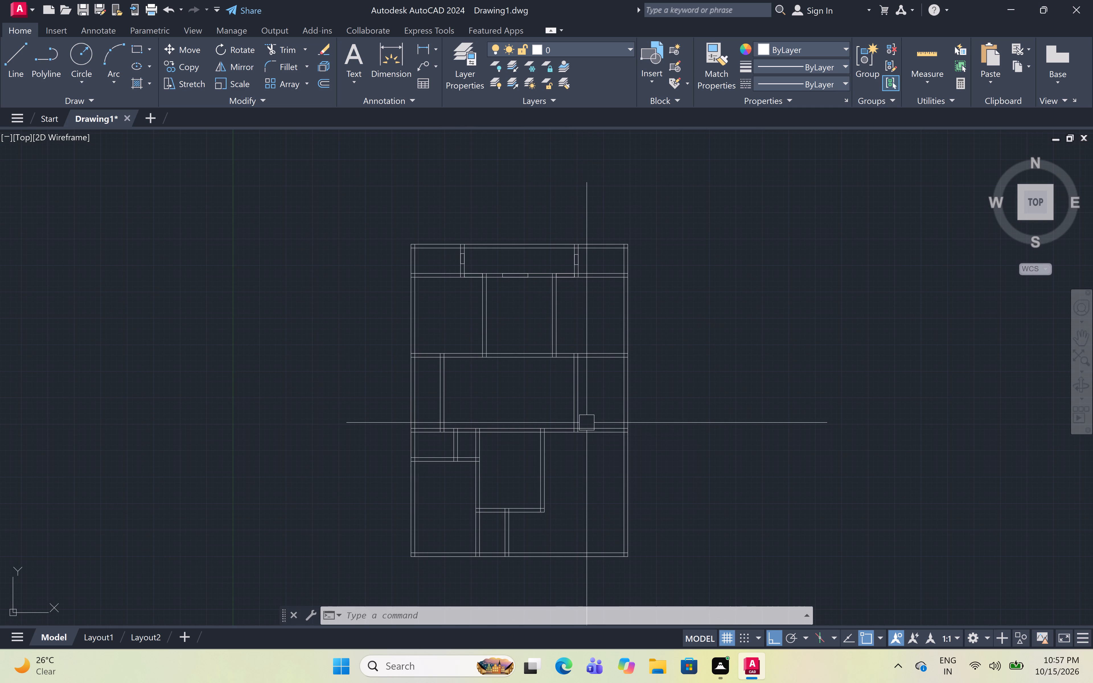
scroll(599, 427, "up", 4)
key("l")
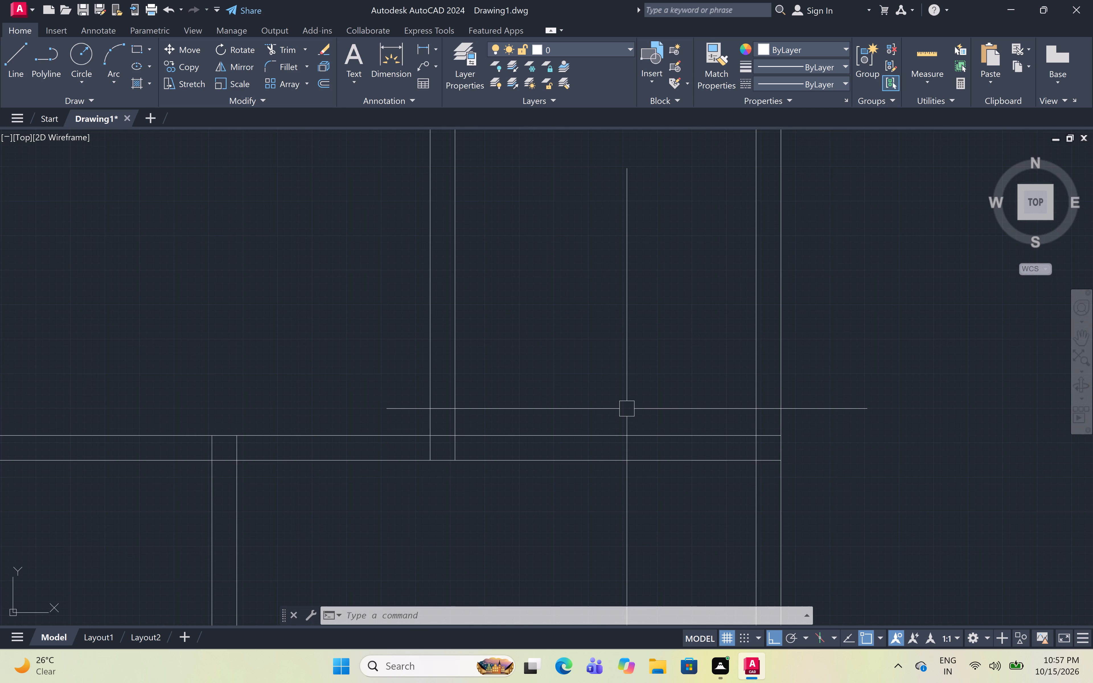
key("space")
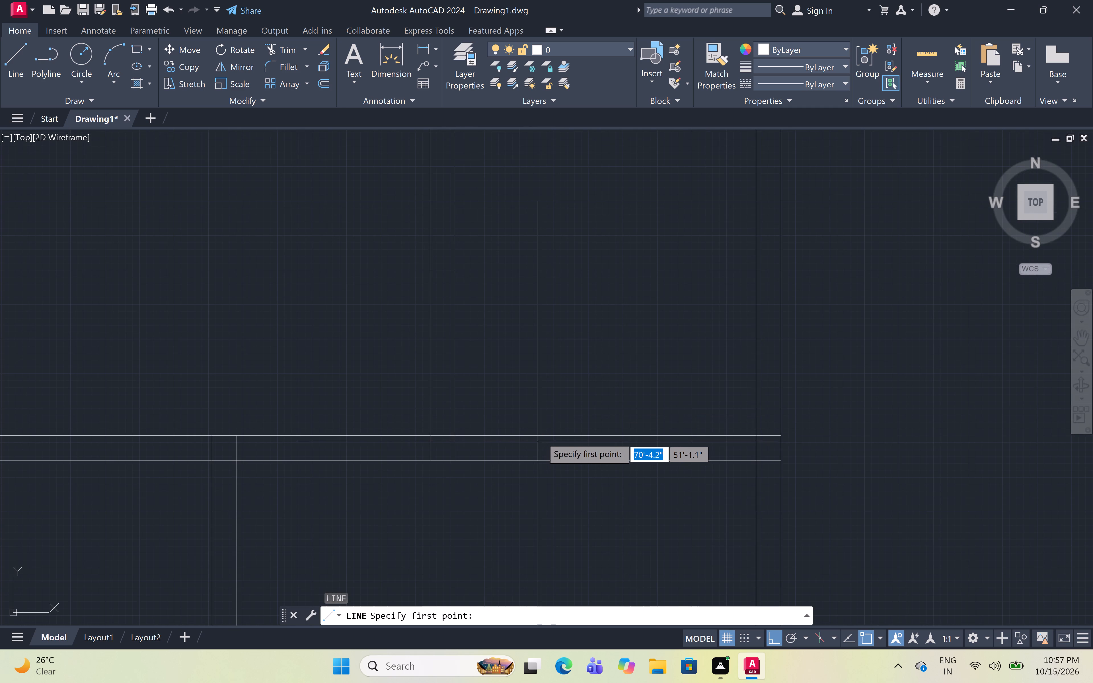
left_click(548, 433)
left_click(547, 463)
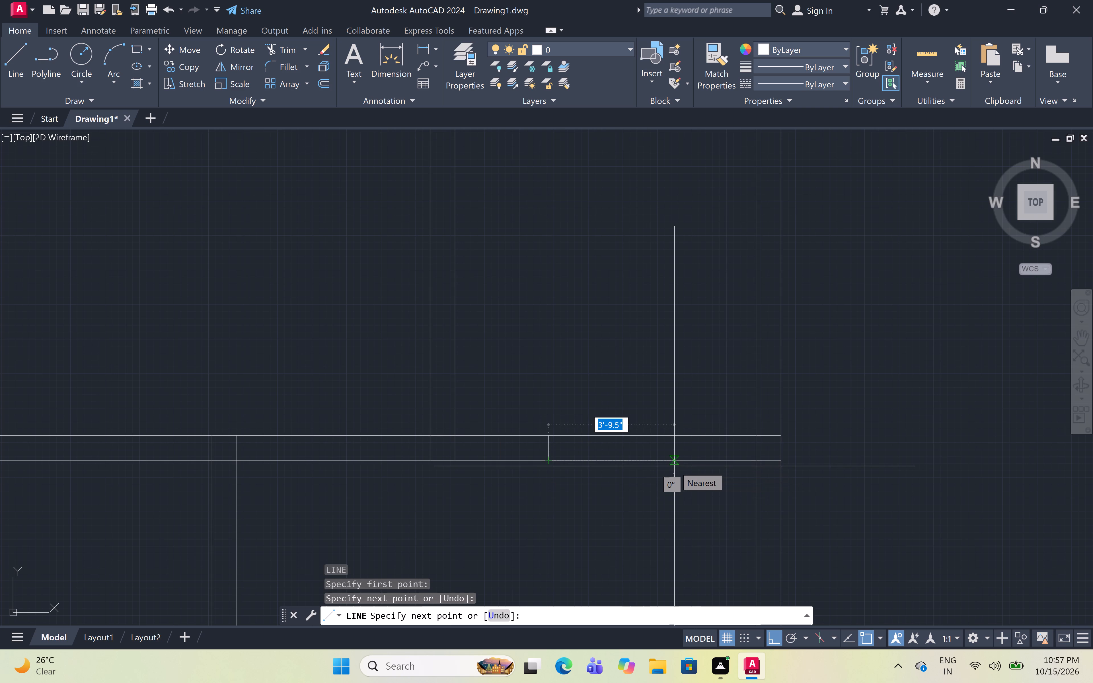
type("3'")
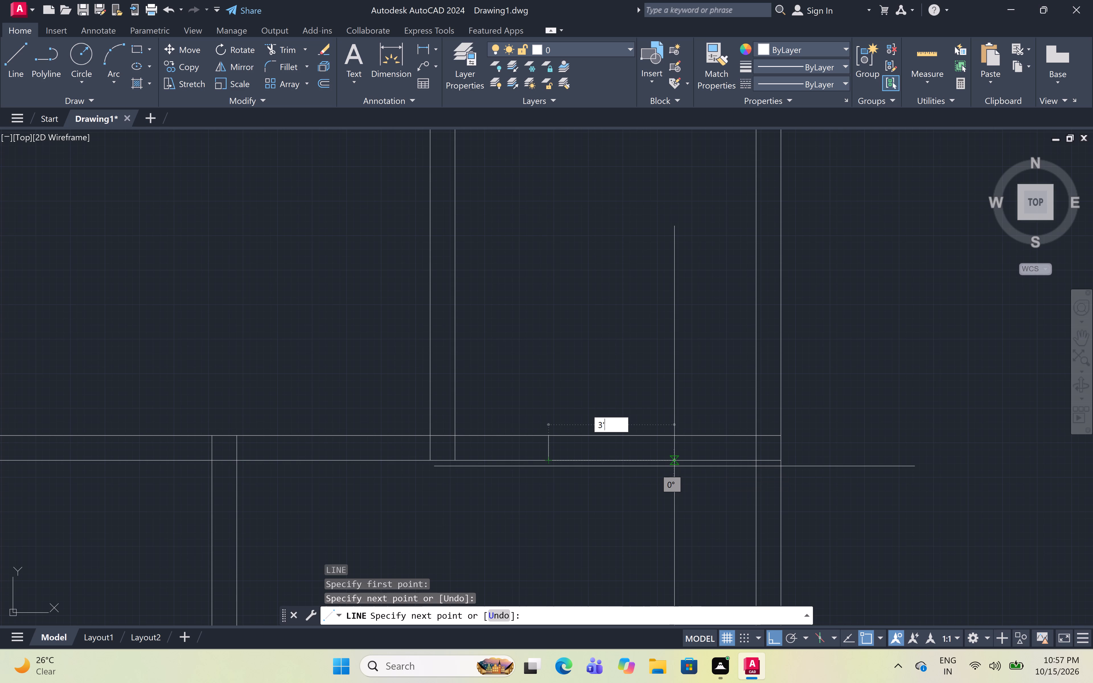
key("space")
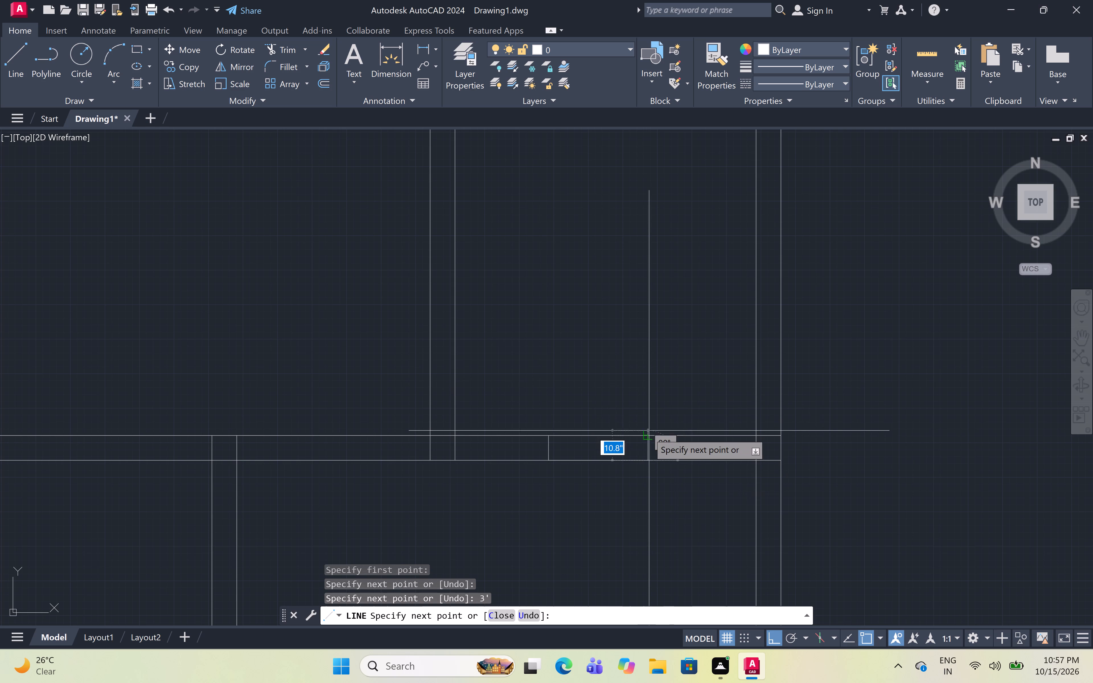
left_click(648, 434)
left_click(546, 433)
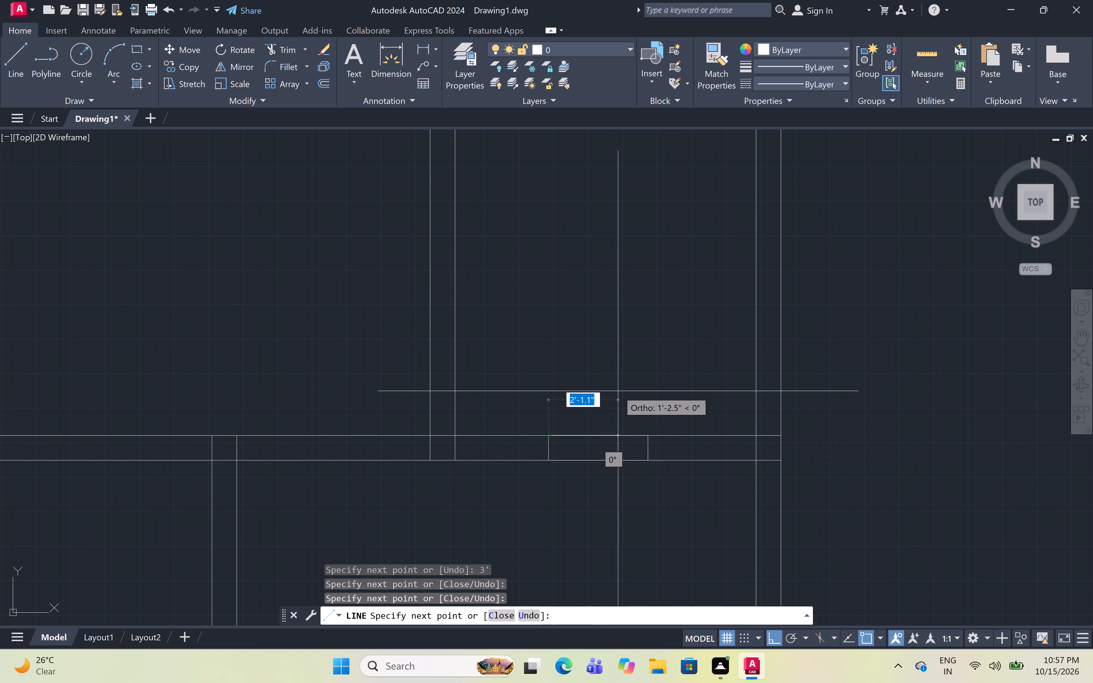
key("Escape")
Draw a closed 5' long opening outline across the 9" thickness of the right wall of the central room below the third row.
scroll(618, 388, "down", 2)
middle_click_drag(618, 388, 739, 363)
scroll(621, 387, "down", 1)
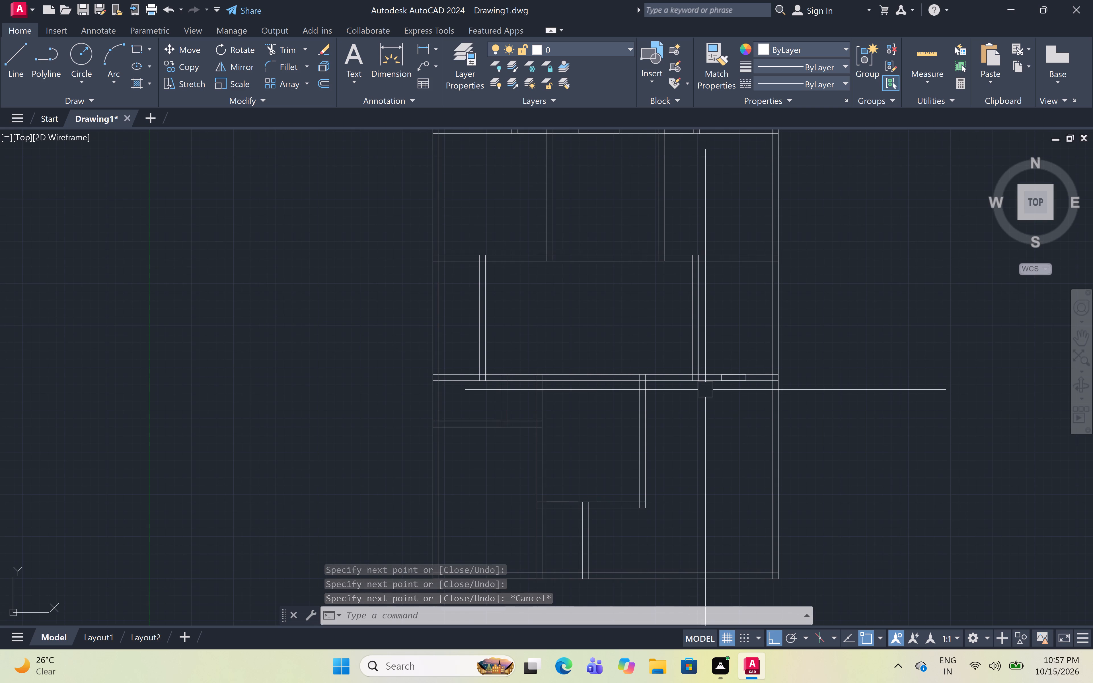
scroll(644, 464, "up", 2)
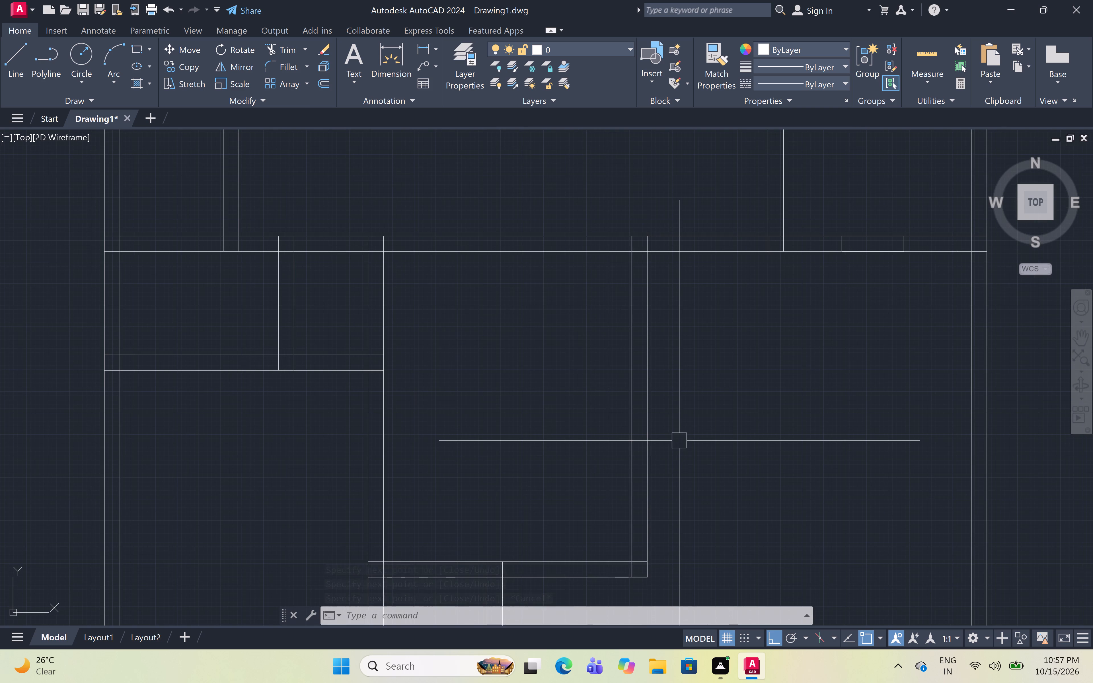
type("l")
key("space")
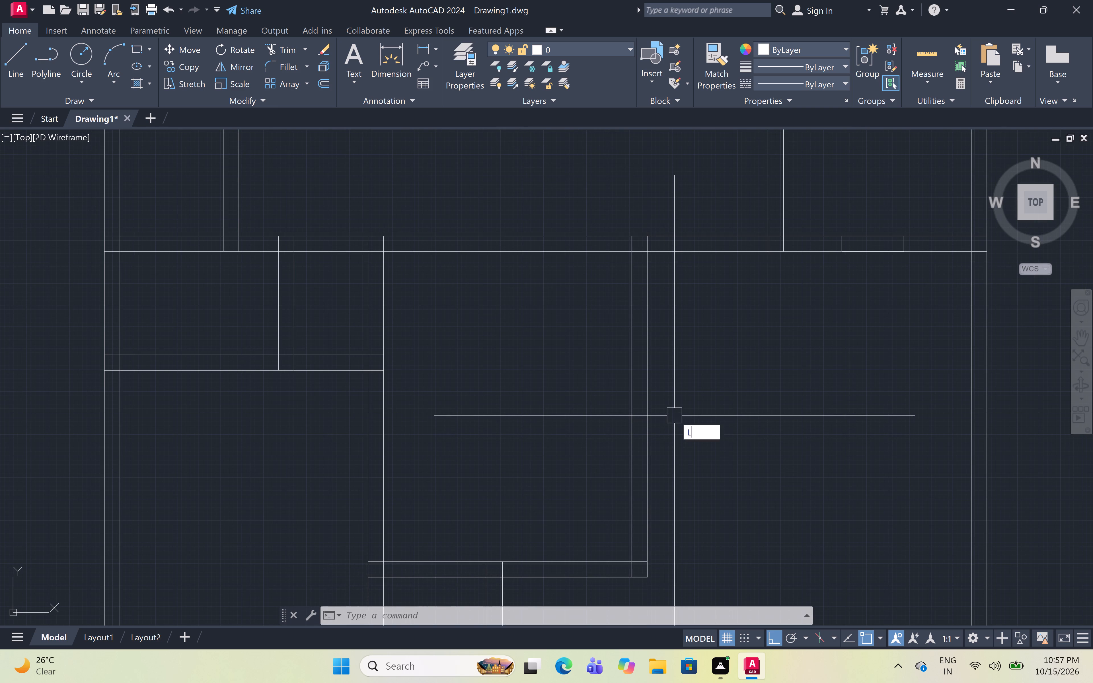
left_click(632, 345)
left_click(652, 345)
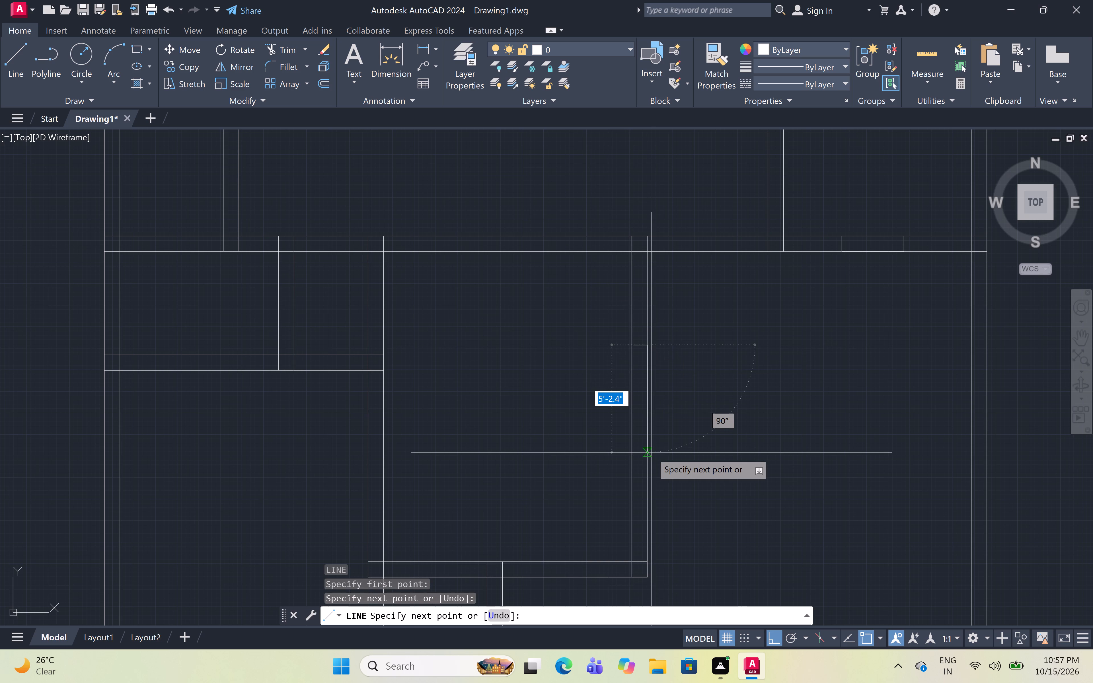
key("5")
key("apostrophe")
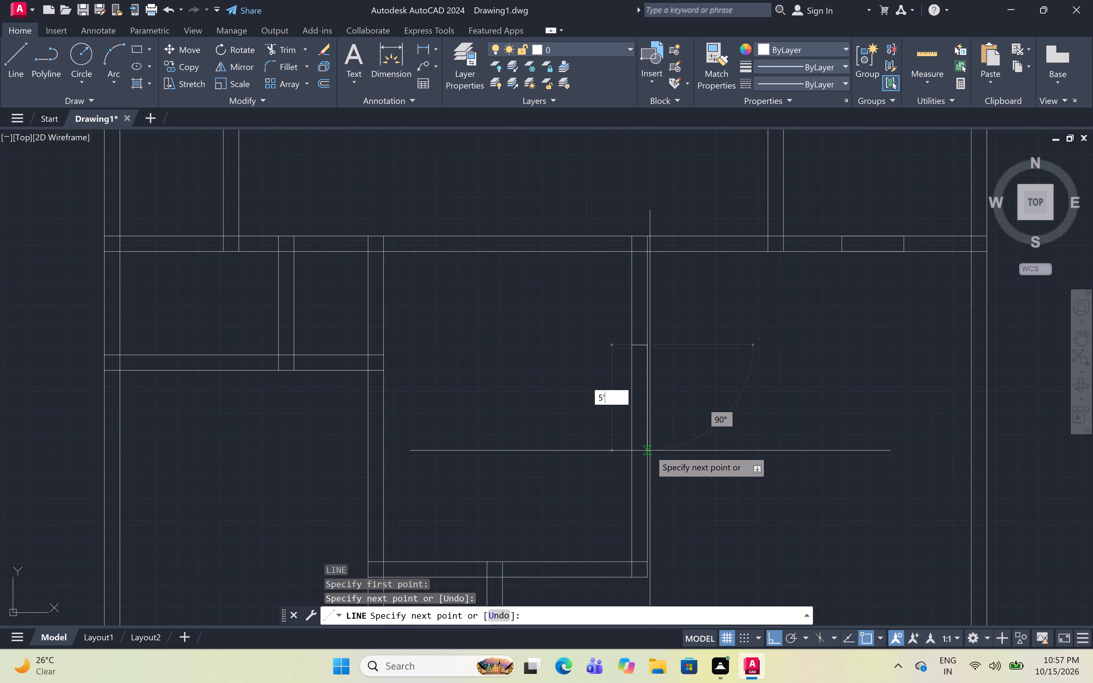
key("space")
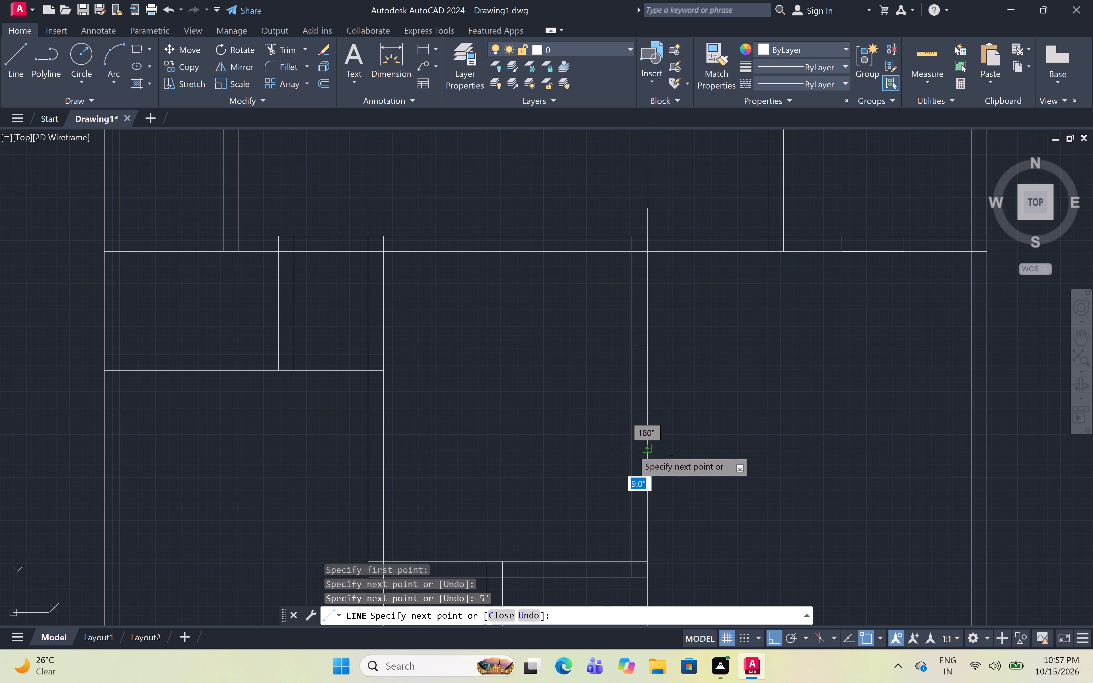
left_click_drag(630, 447, 629, 423)
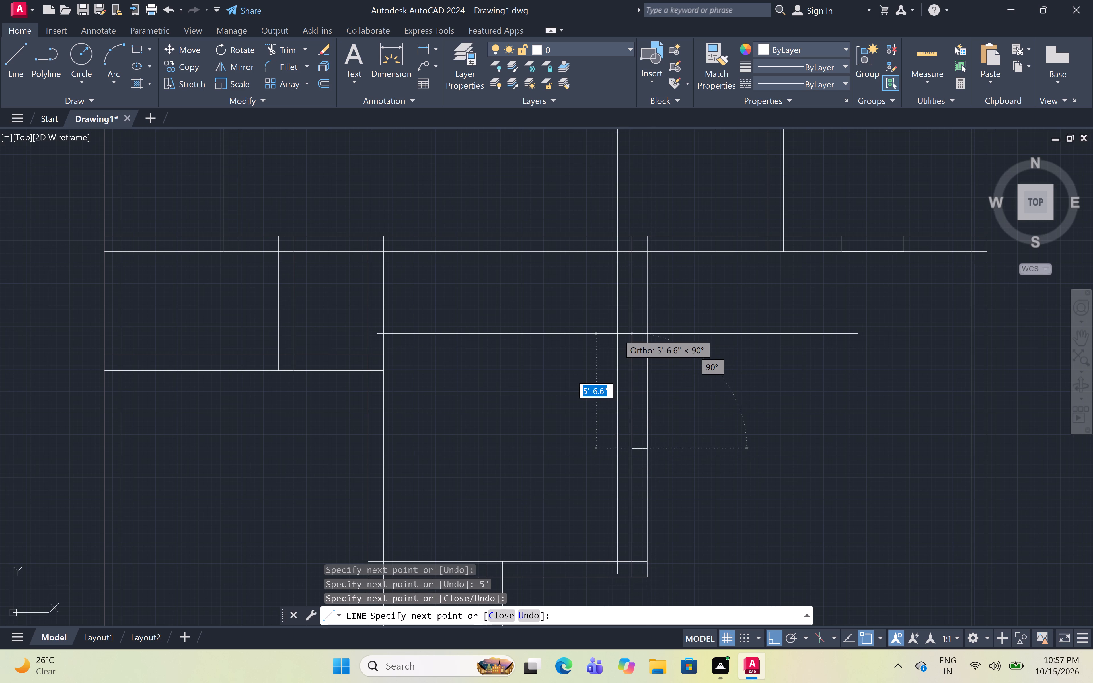
left_click(629, 346)
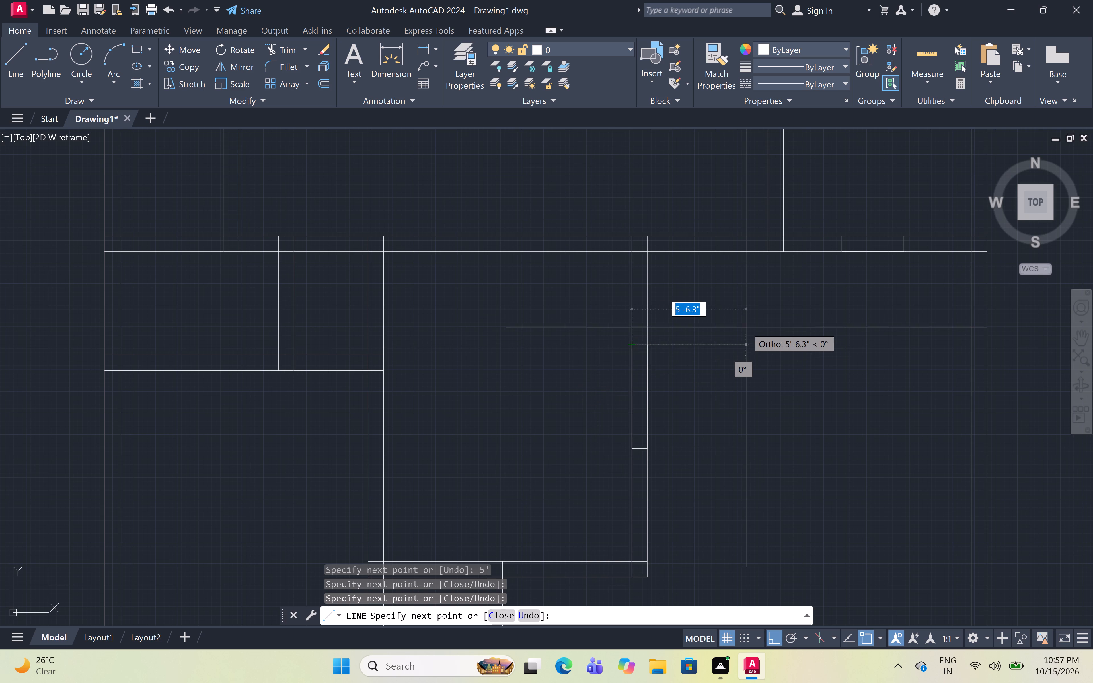
key("Escape")
Draw a closed 2' long opening outline in the bottom exterior wall of the small room beneath the central room.
scroll(746, 326, "down", 3)
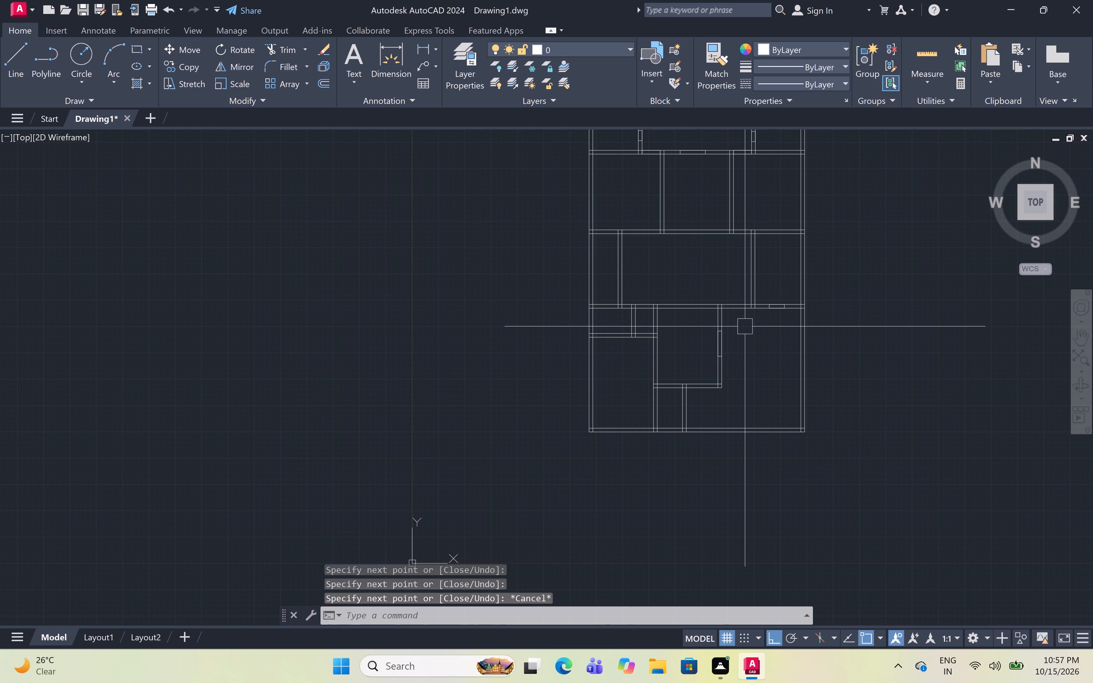
scroll(665, 429, "up", 5)
key("l")
key("space")
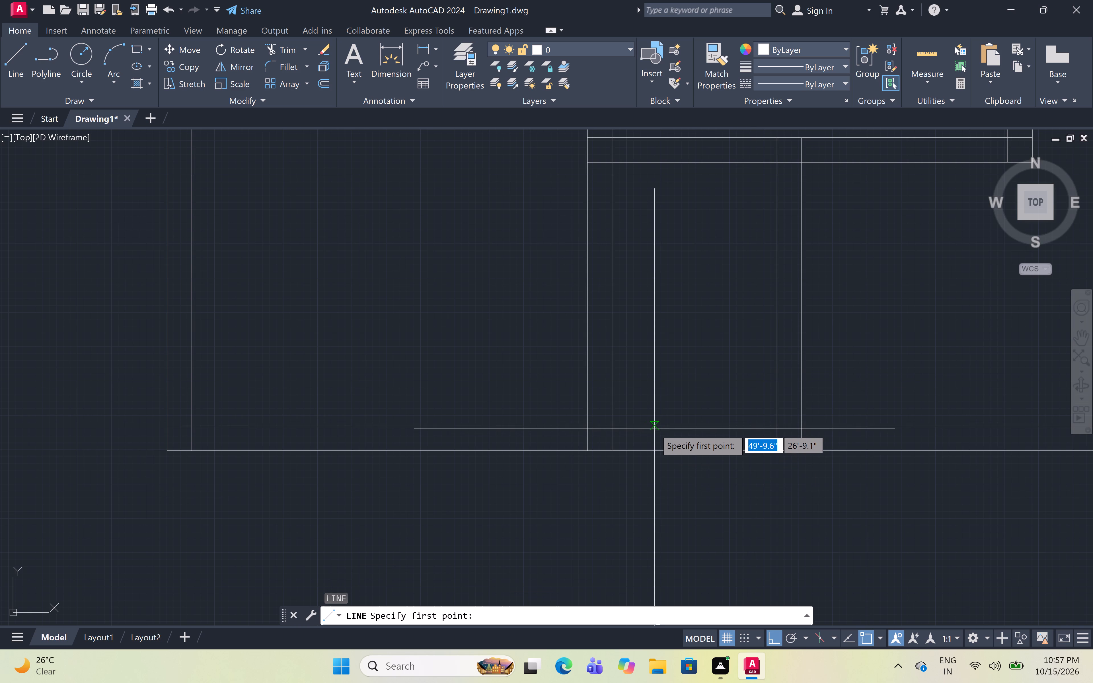
left_click(654, 429)
left_click(656, 455)
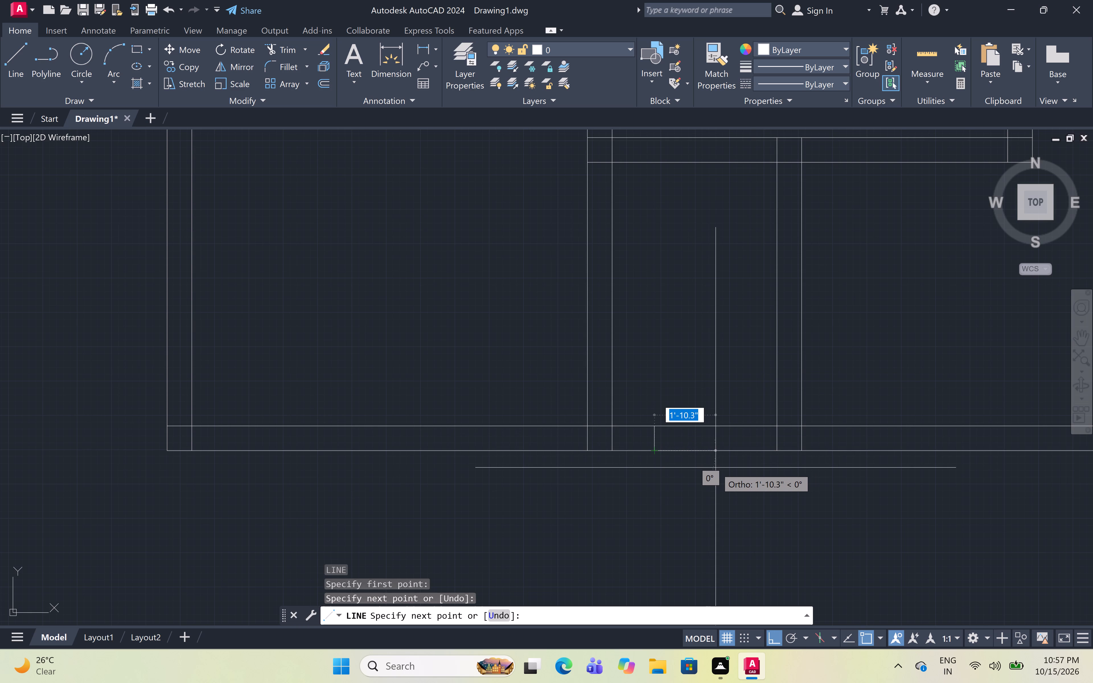
key("2")
key("apostrophe")
key("space")
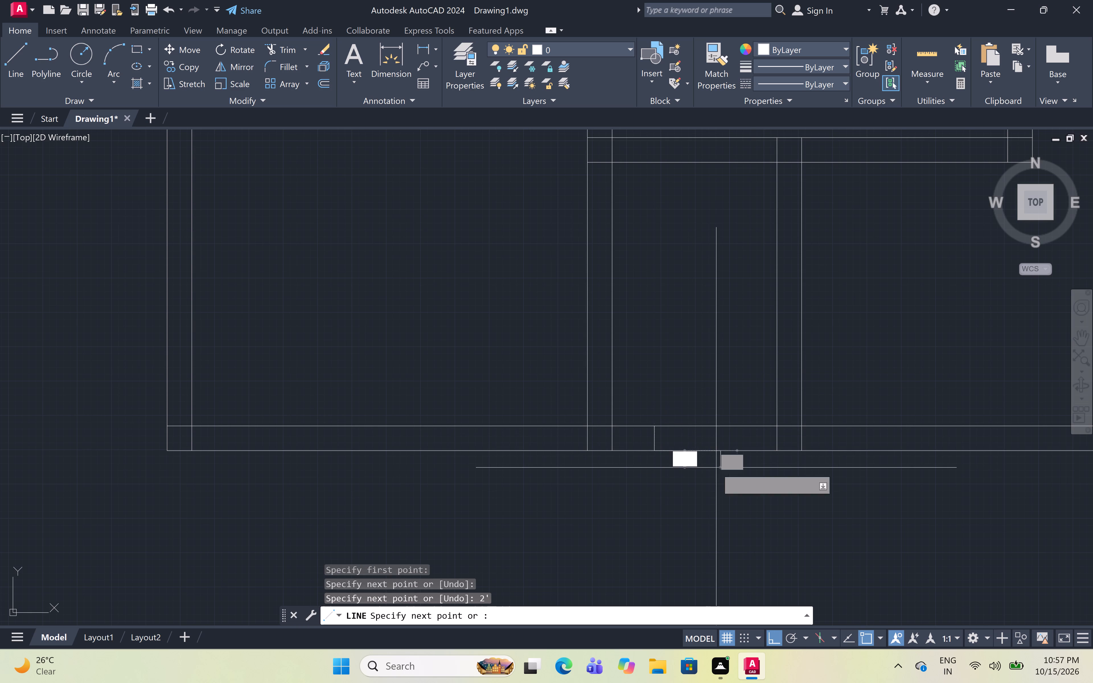
scroll(725, 434, "up", 3)
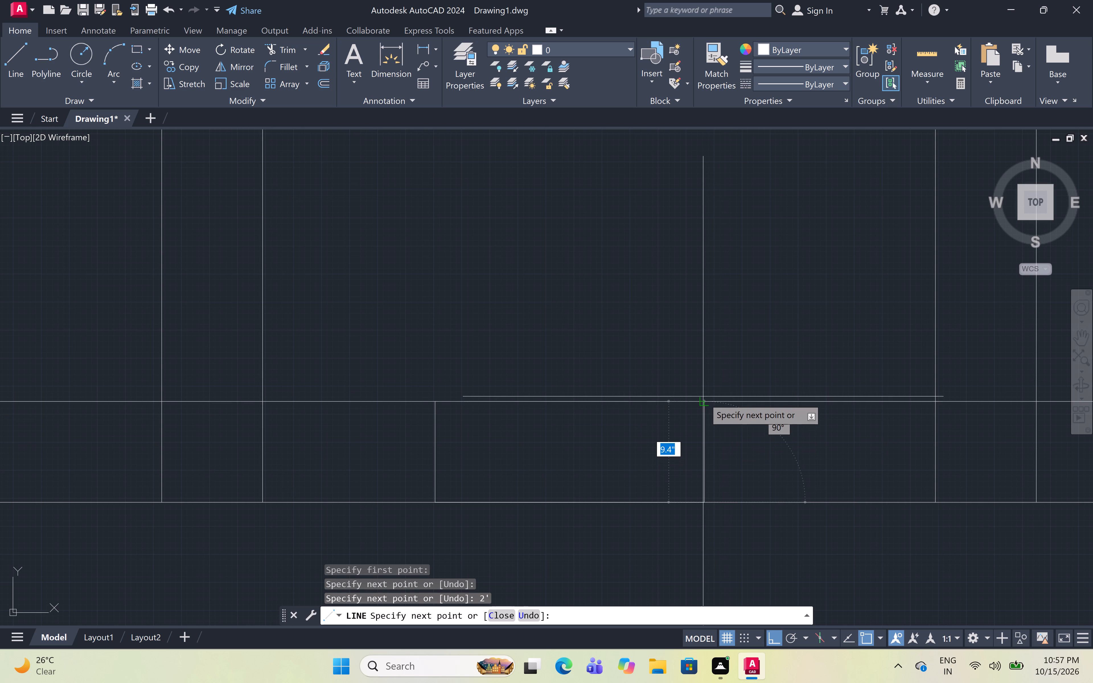
left_click(704, 404)
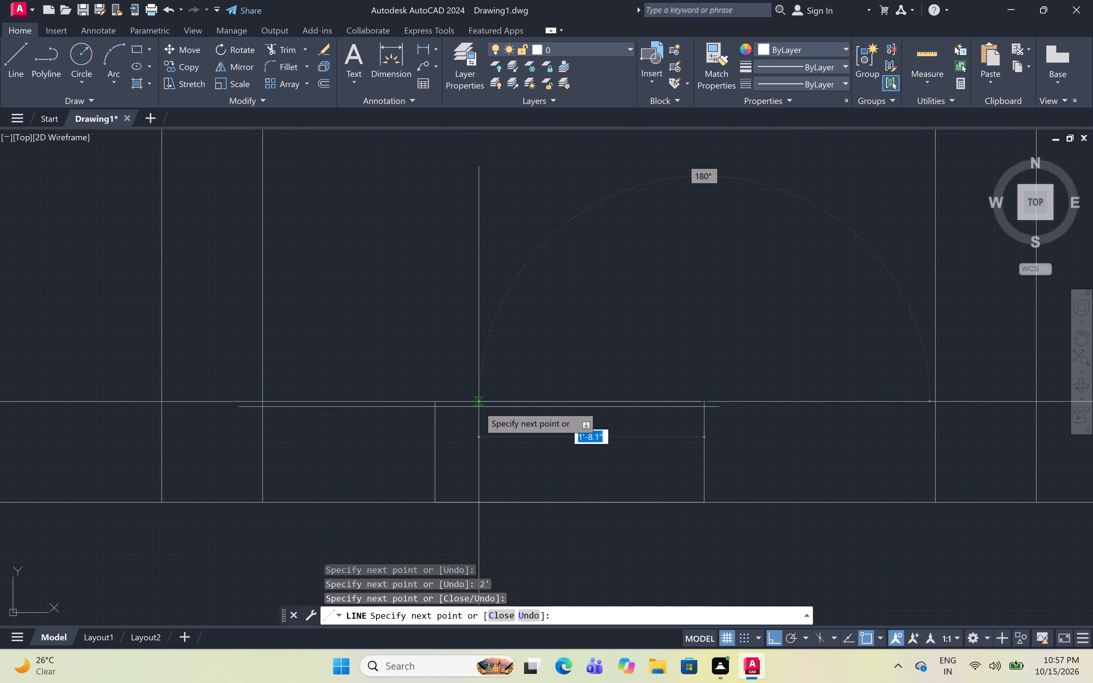
left_click(435, 404)
key("Escape")
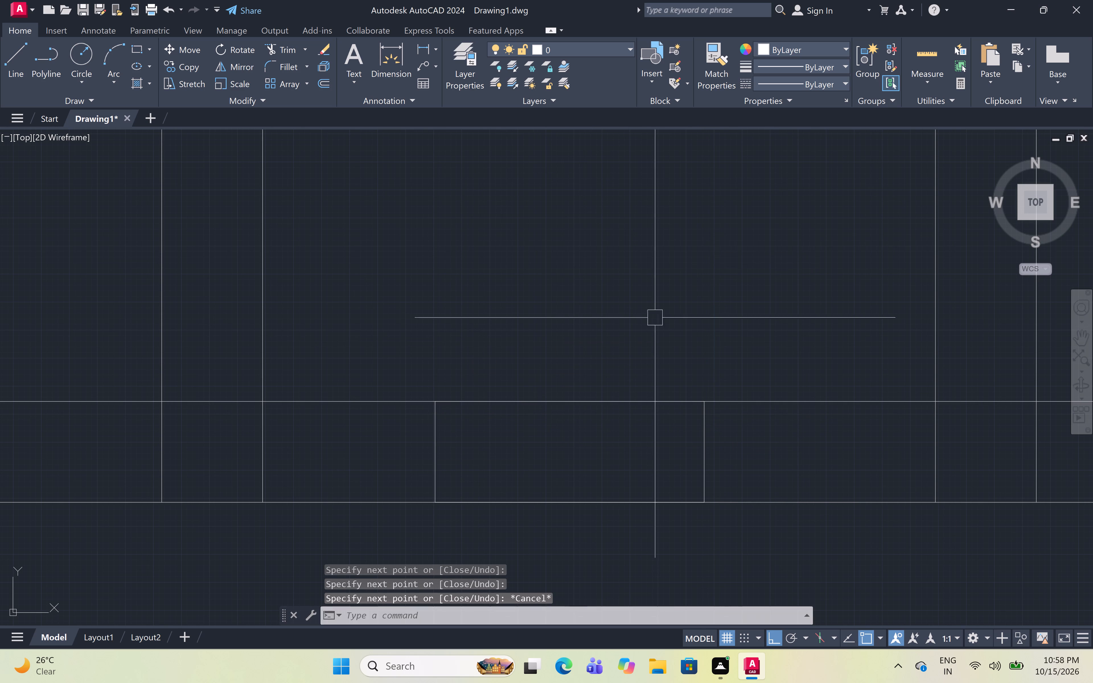
Draw a closed 5' long opening outline across the 9" bottom exterior wall of the bottom-left room, near its left corner.
scroll(652, 321, "down", 4)
middle_click_drag(652, 323, 705, 359)
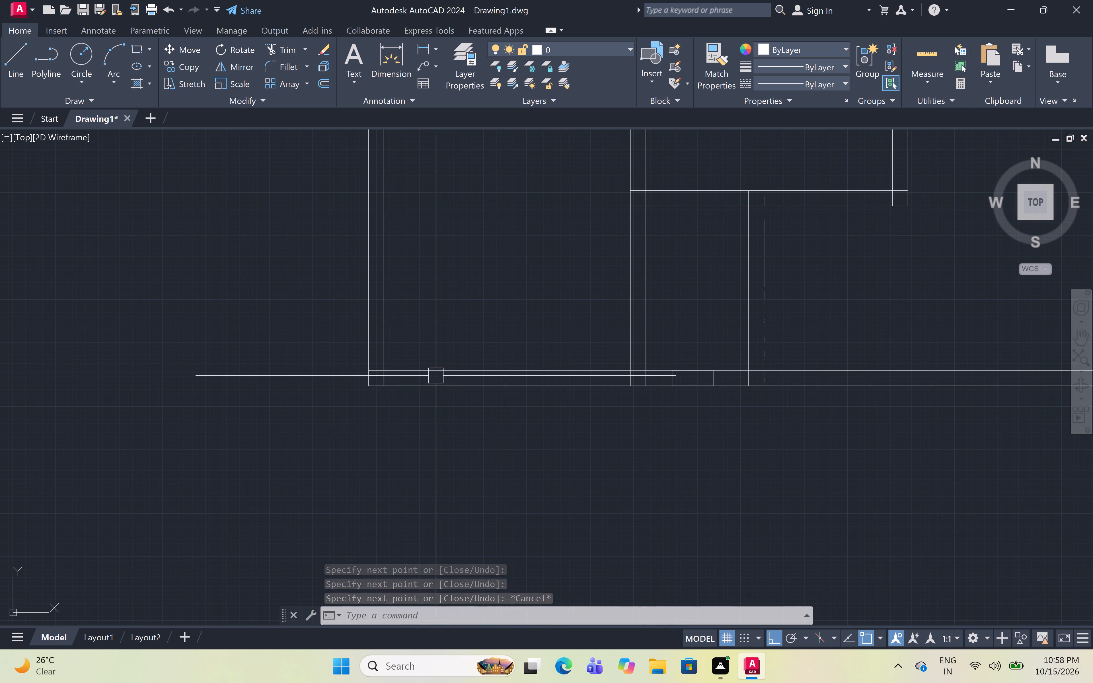
scroll(393, 384, "up", 4)
scroll(437, 326, "down", 1)
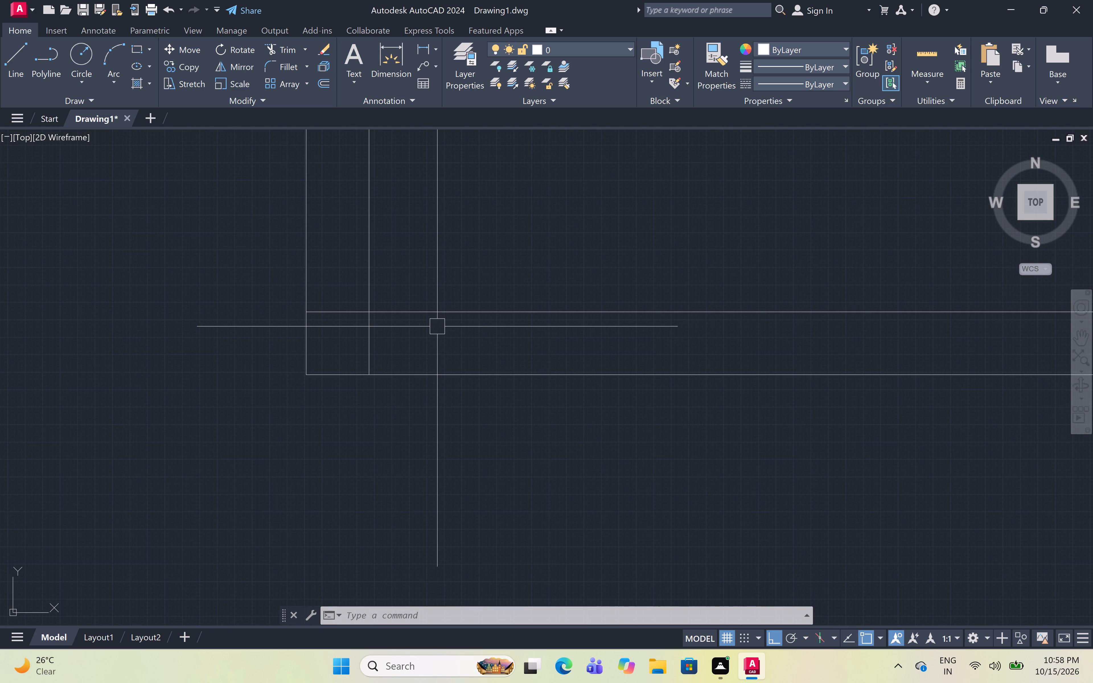
key("l")
key("space")
scroll(437, 326, "down", 2)
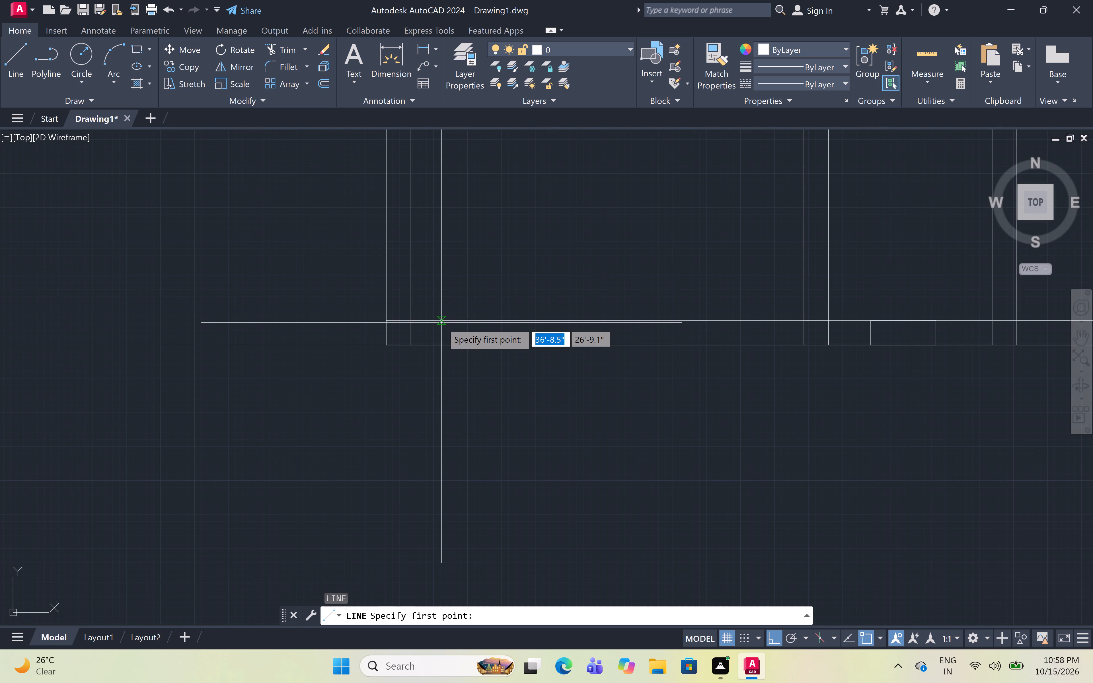
scroll(441, 325, "up", 1)
left_click(443, 316)
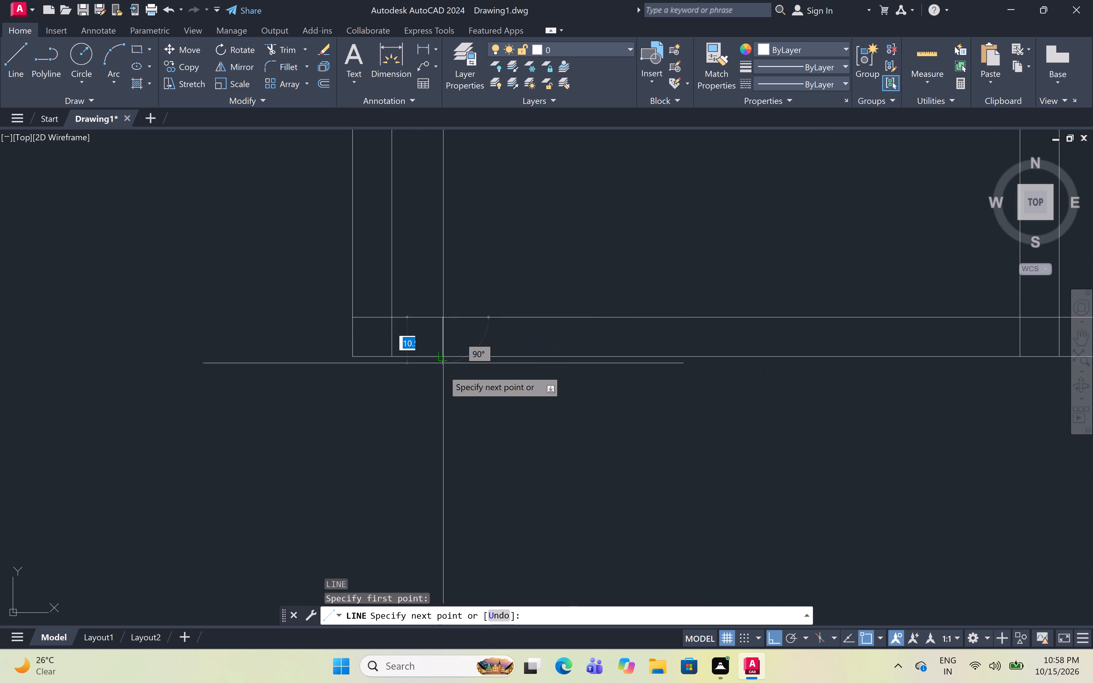
left_click(441, 352)
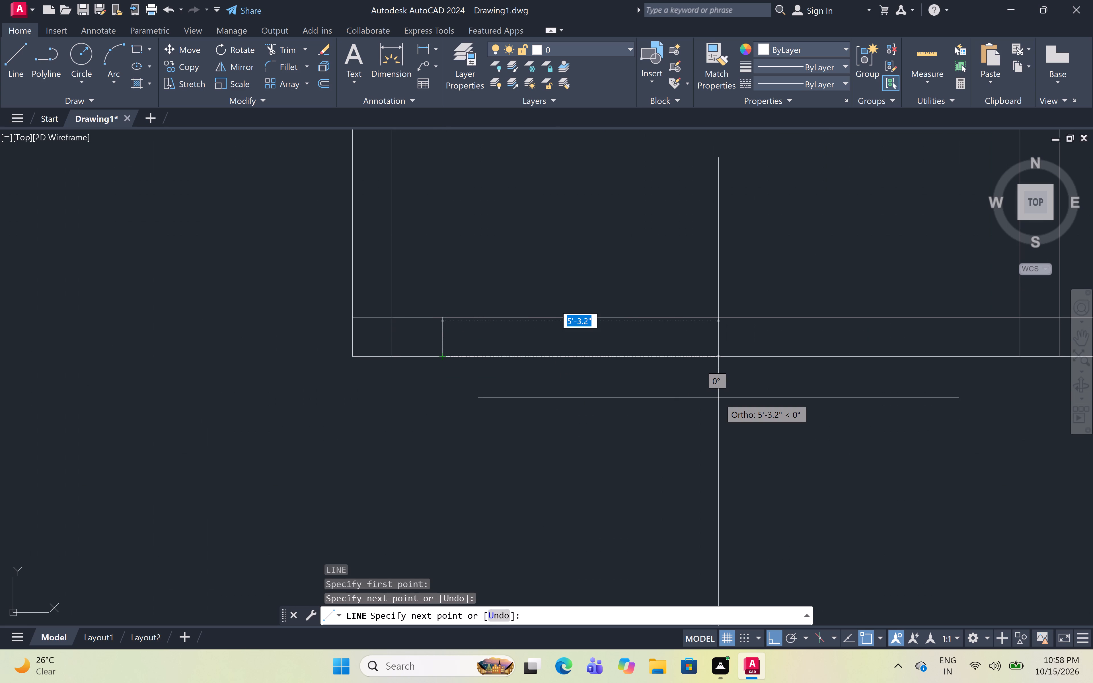
key("5")
key("apostrophe")
key("space")
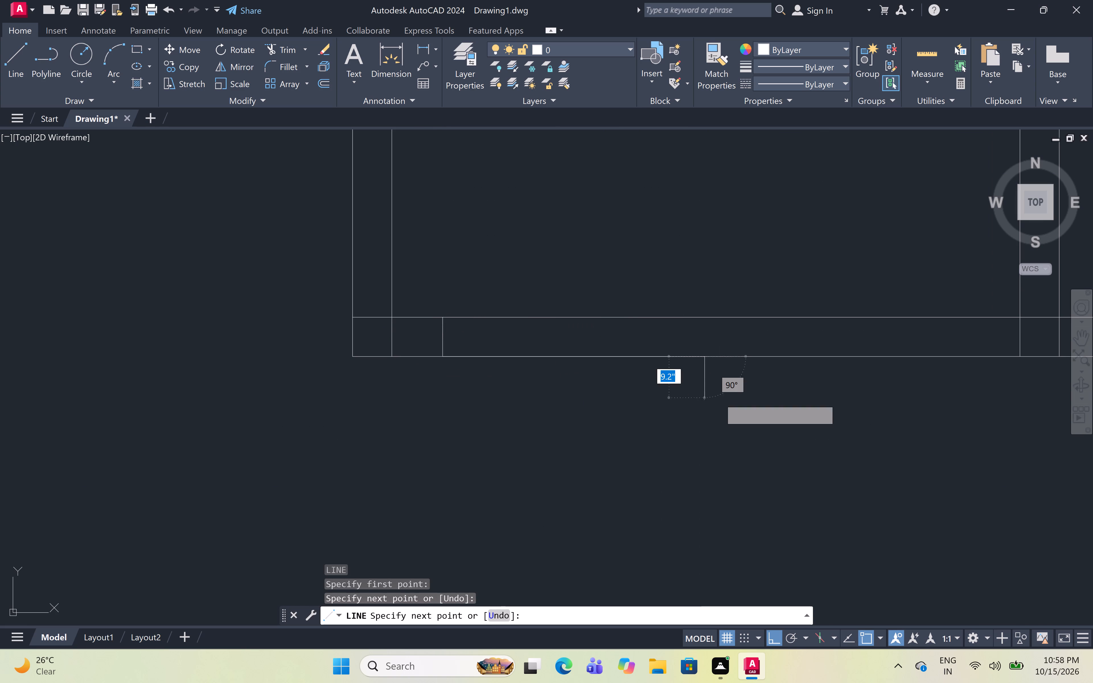
left_click(708, 313)
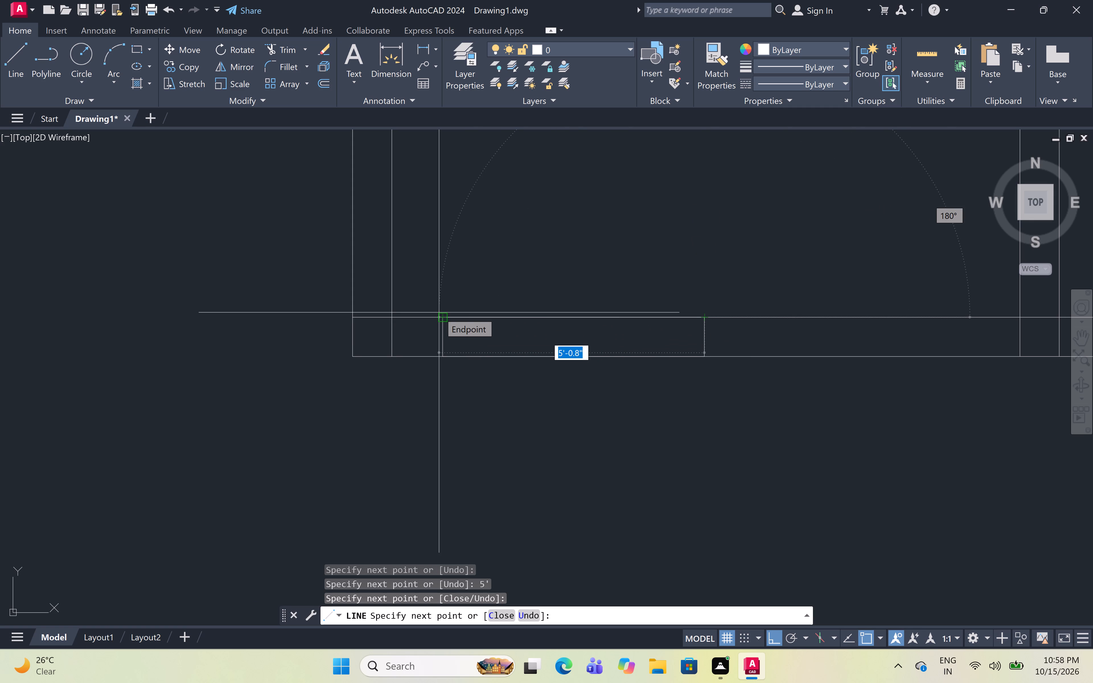
left_click(439, 318)
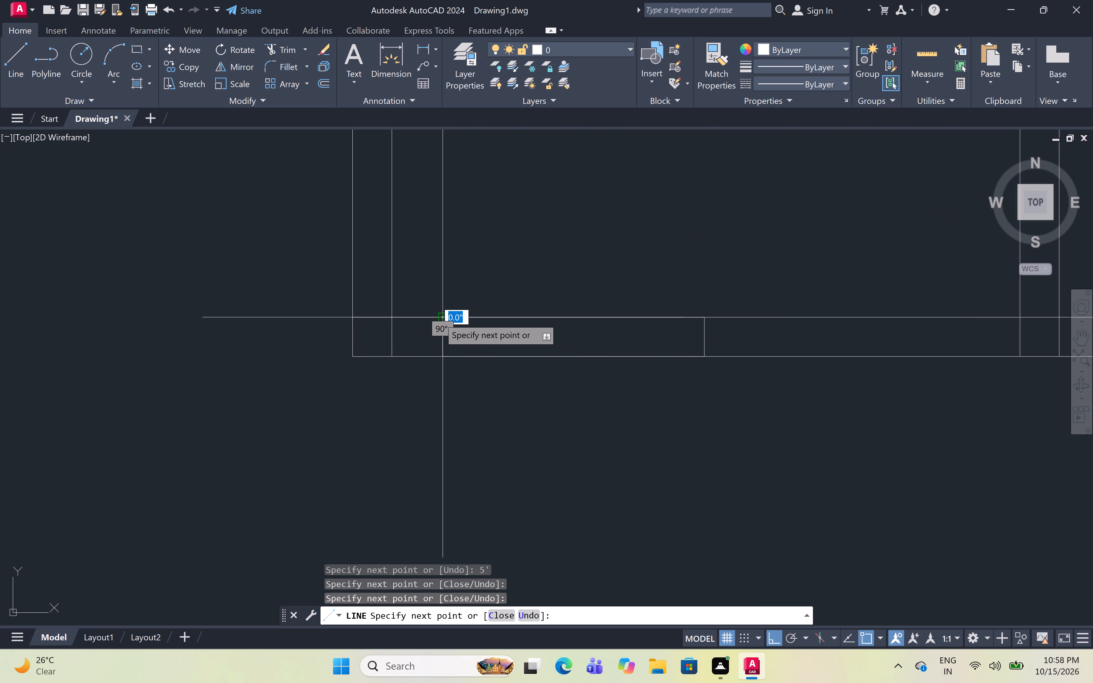
key("Escape")
Draw a closed 2' long opening outline in the wall below the third row, between the left exterior wall and the left partition.
scroll(438, 319, "down", 4)
middle_click_drag(449, 307, 462, 373)
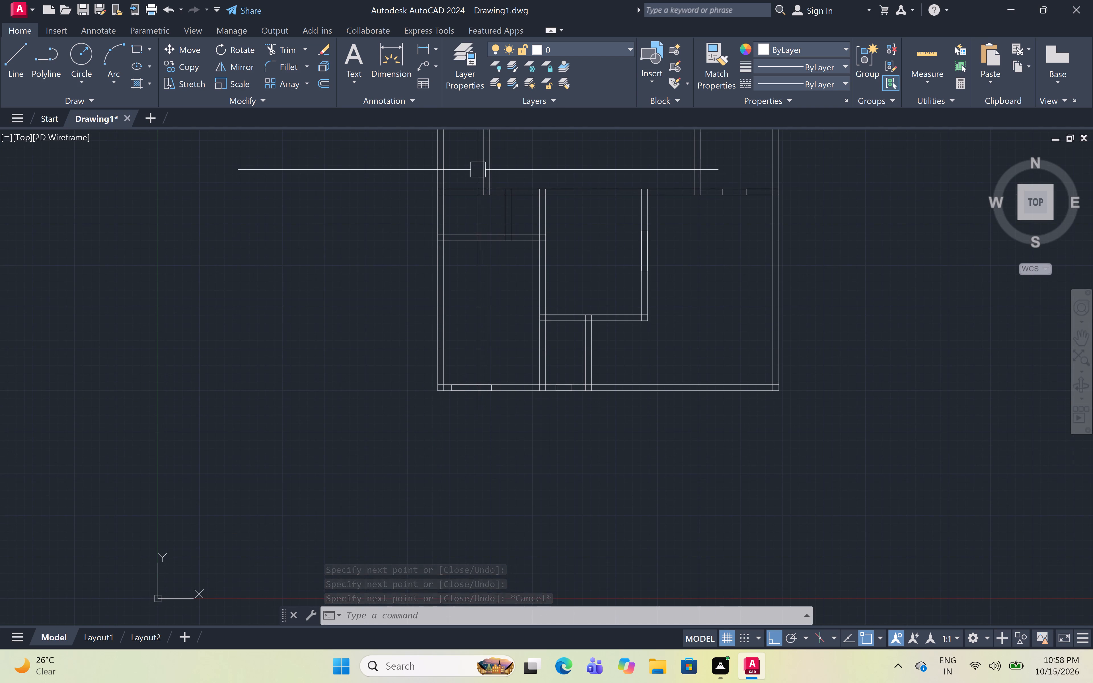
scroll(471, 170, "up", 4)
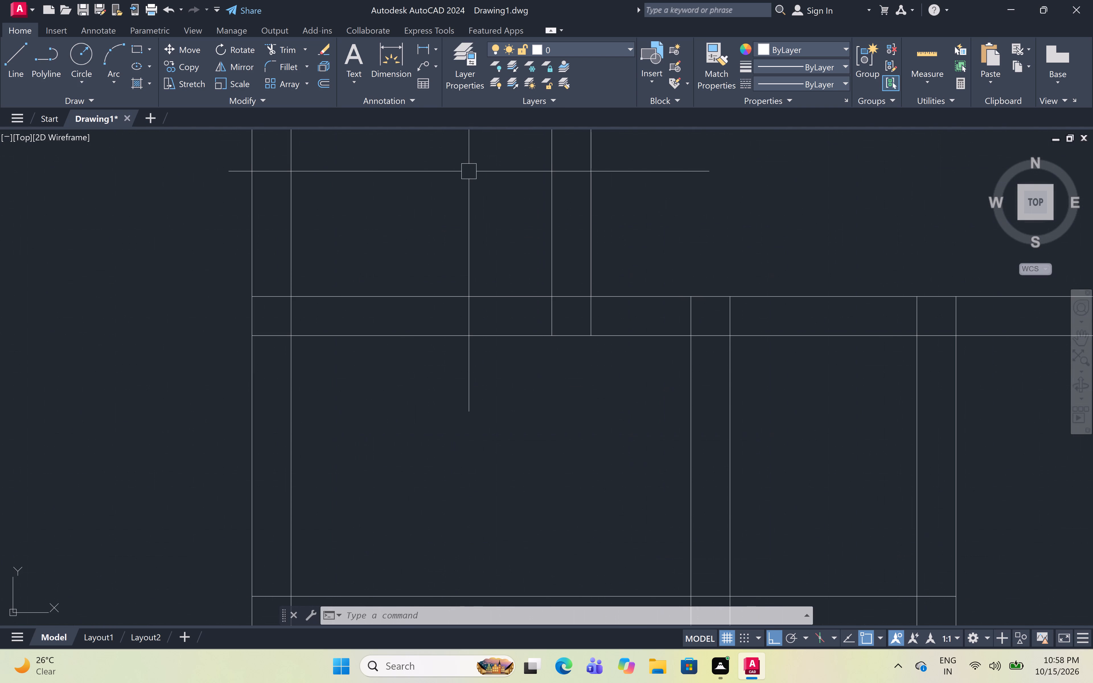
type("l")
key("space")
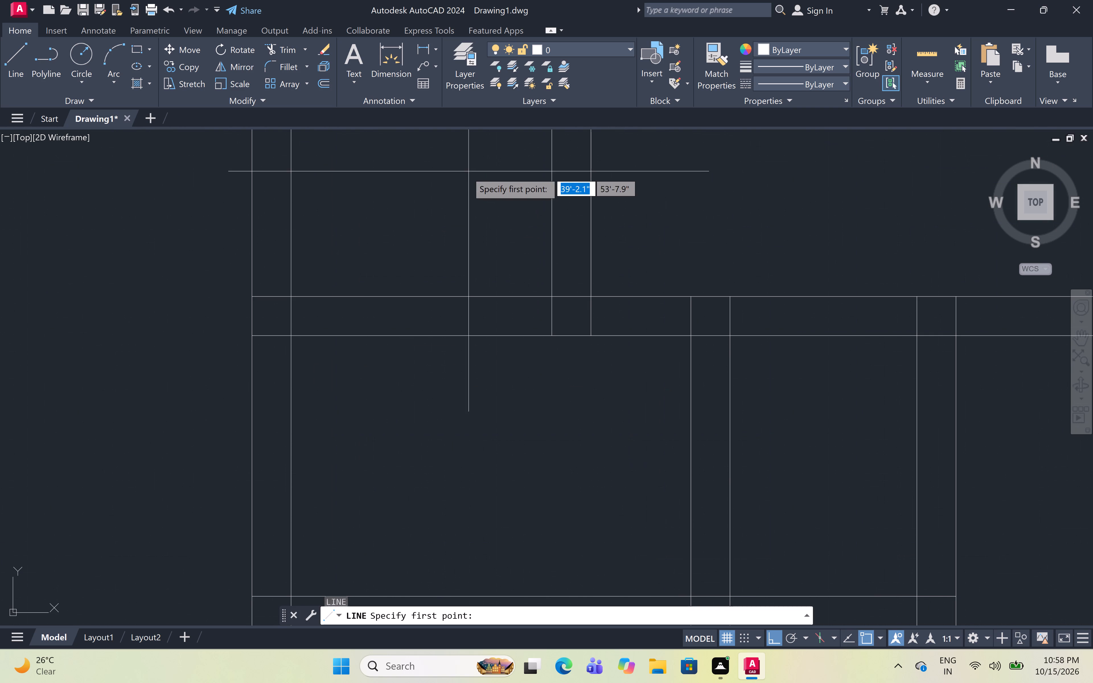
left_click(350, 298)
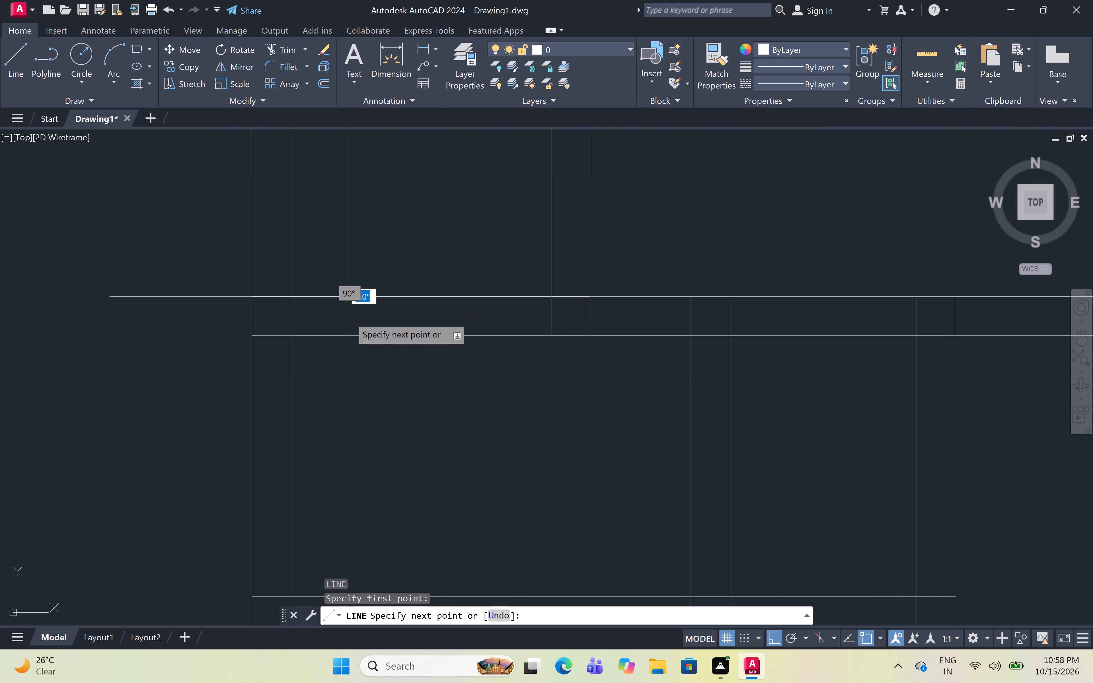
left_click(350, 337)
key("2")
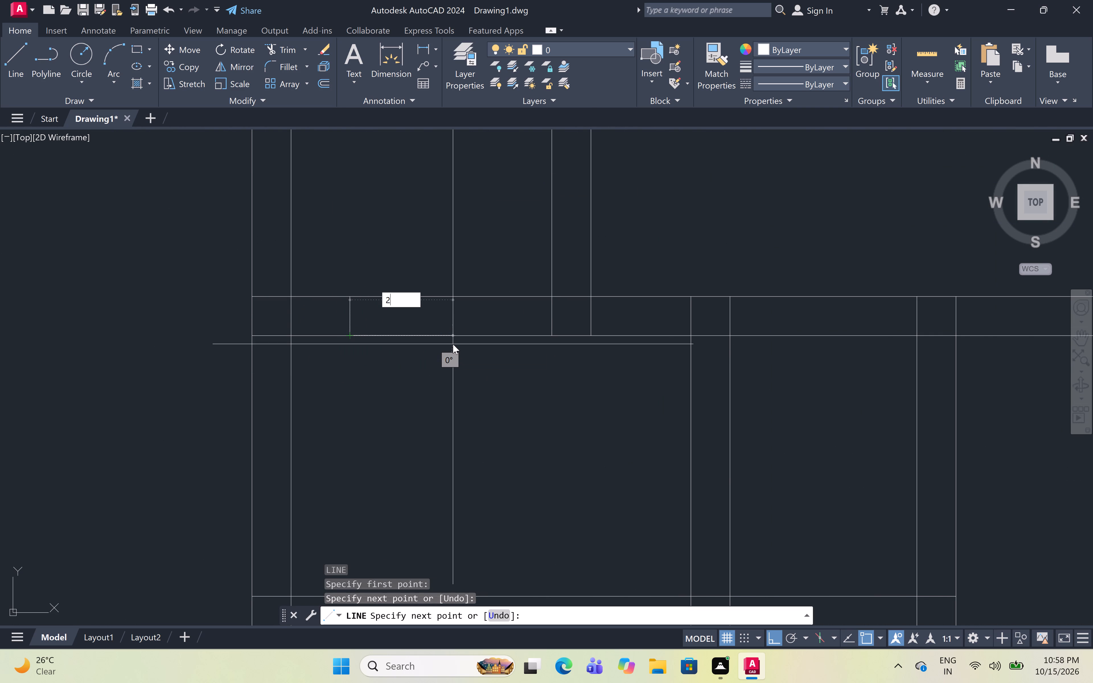
key("apostrophe")
key("space")
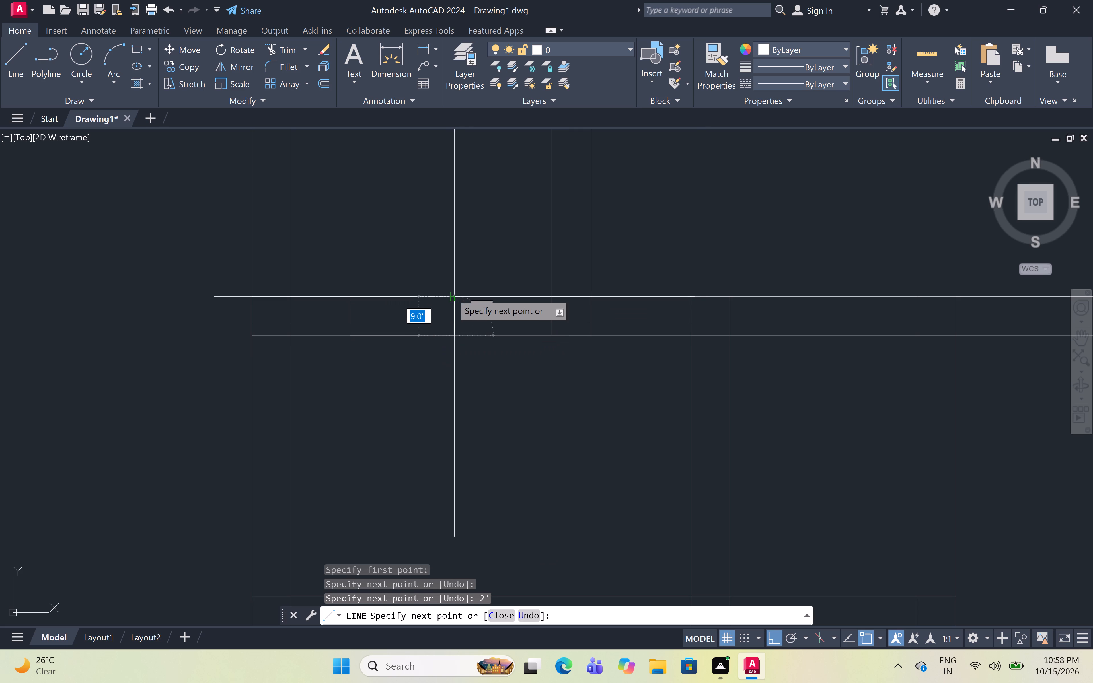
left_click(457, 299)
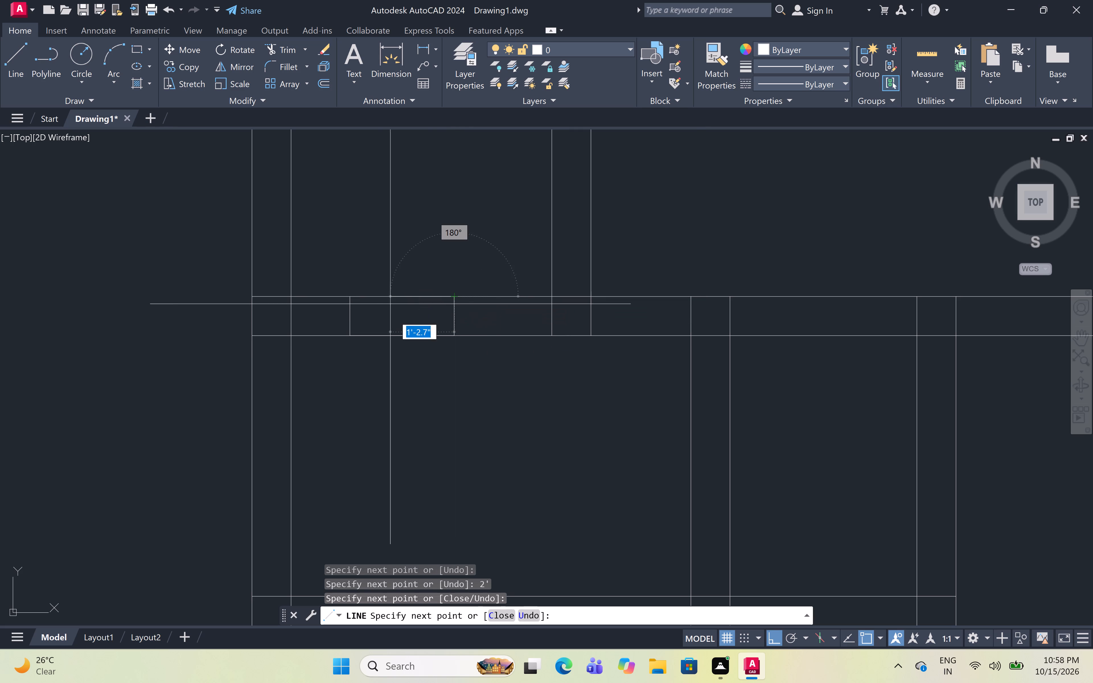
left_click(350, 299)
key("Escape")
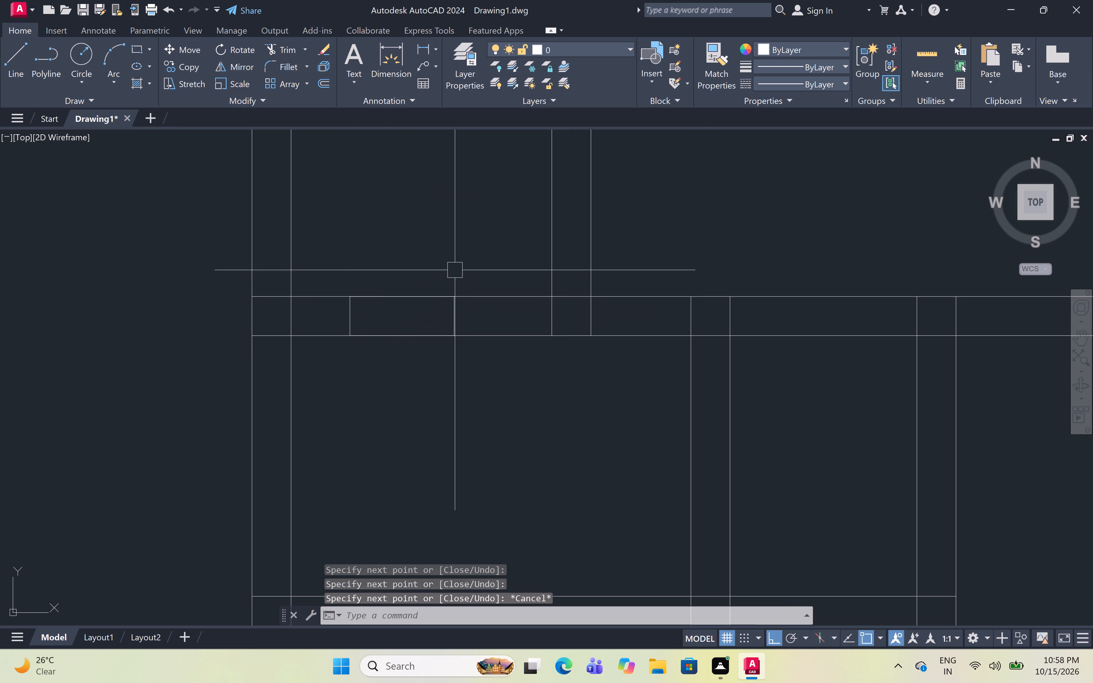
Draw a closed 5' long opening outline across the 9" thickness of the third row's left partition.
scroll(455, 270, "down", 3)
middle_click_drag(456, 271, 448, 409)
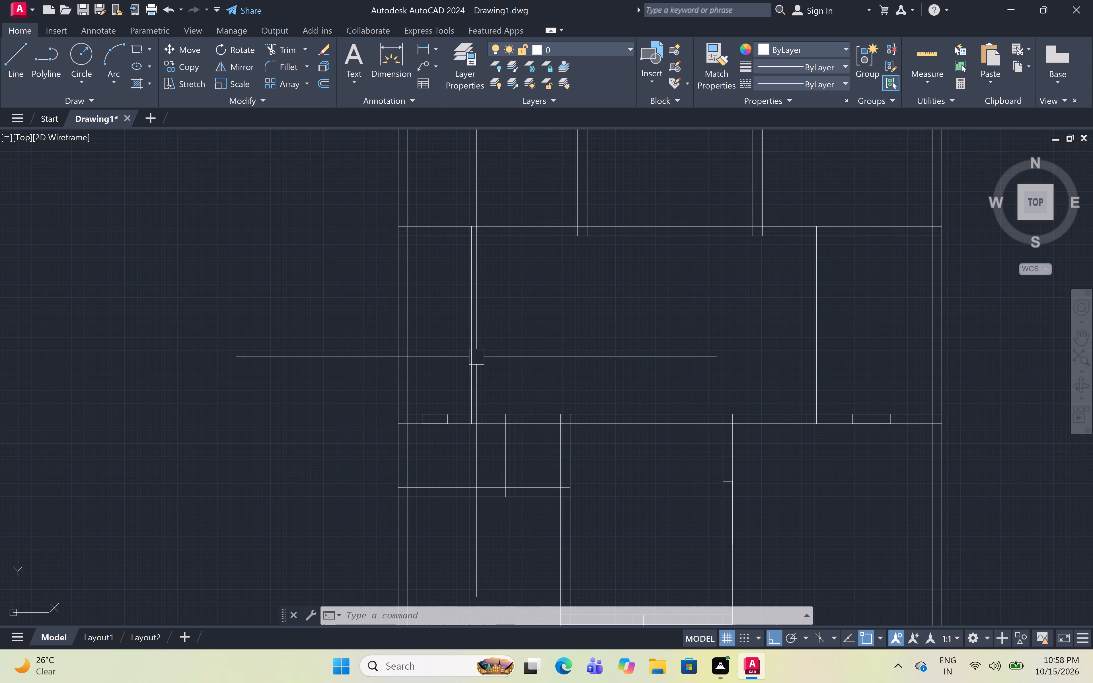
scroll(474, 348, "up", 3)
scroll(519, 349, "down", 2)
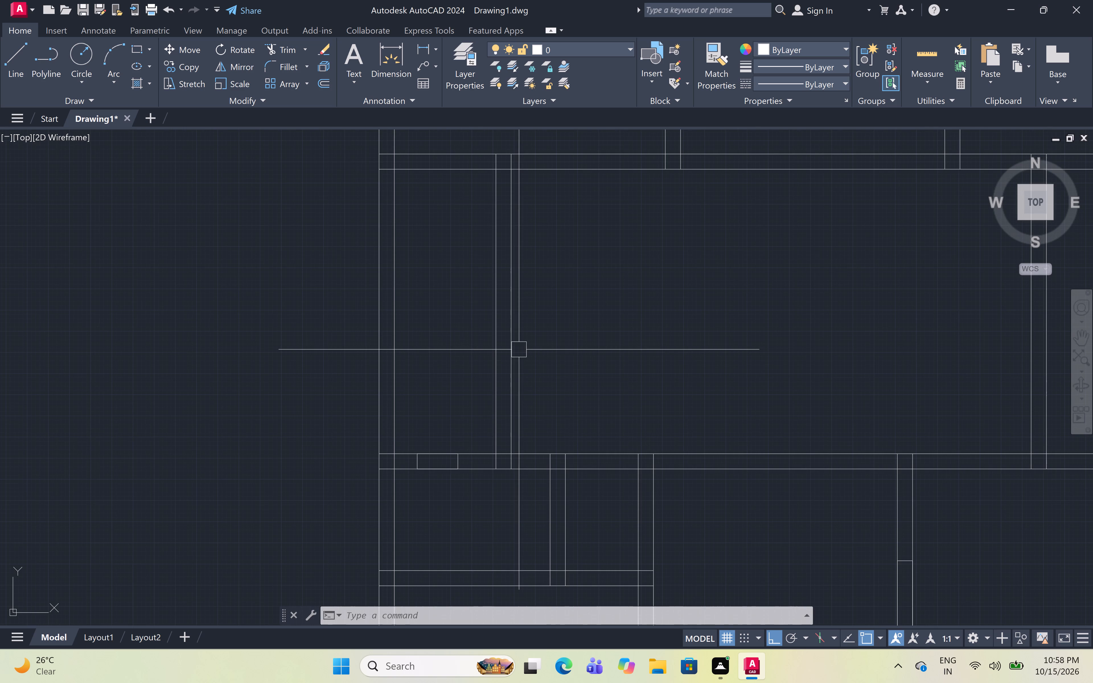
type("l")
key("space")
scroll(514, 384, "up", 1)
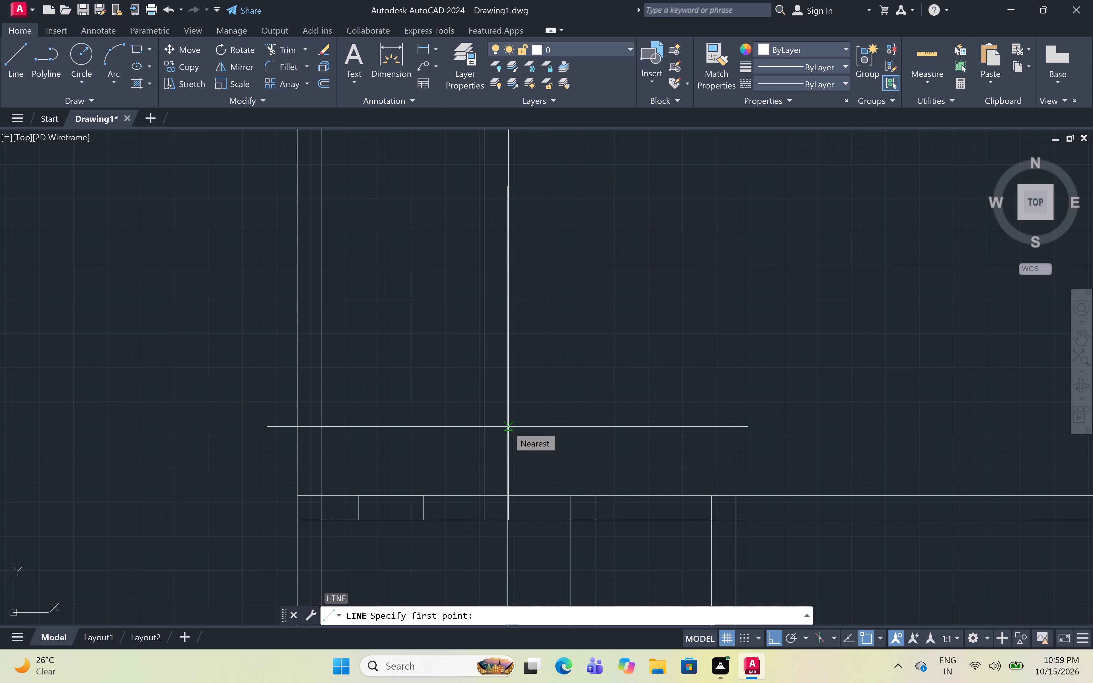
left_click(508, 411)
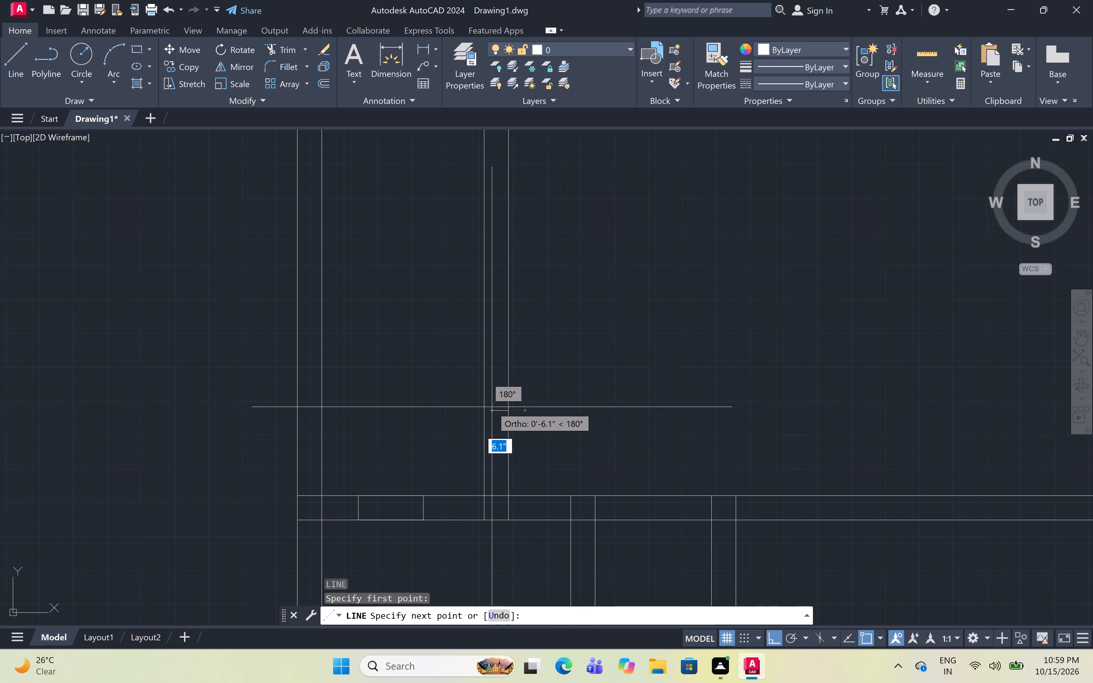
left_click(486, 411)
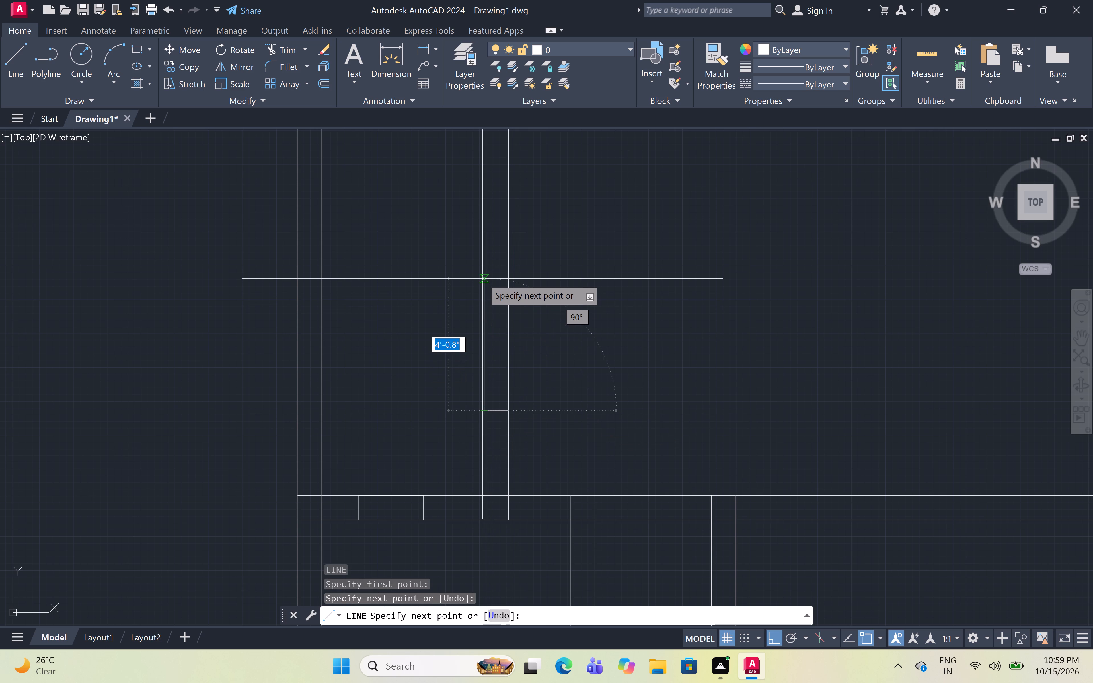
key("5")
type("'")
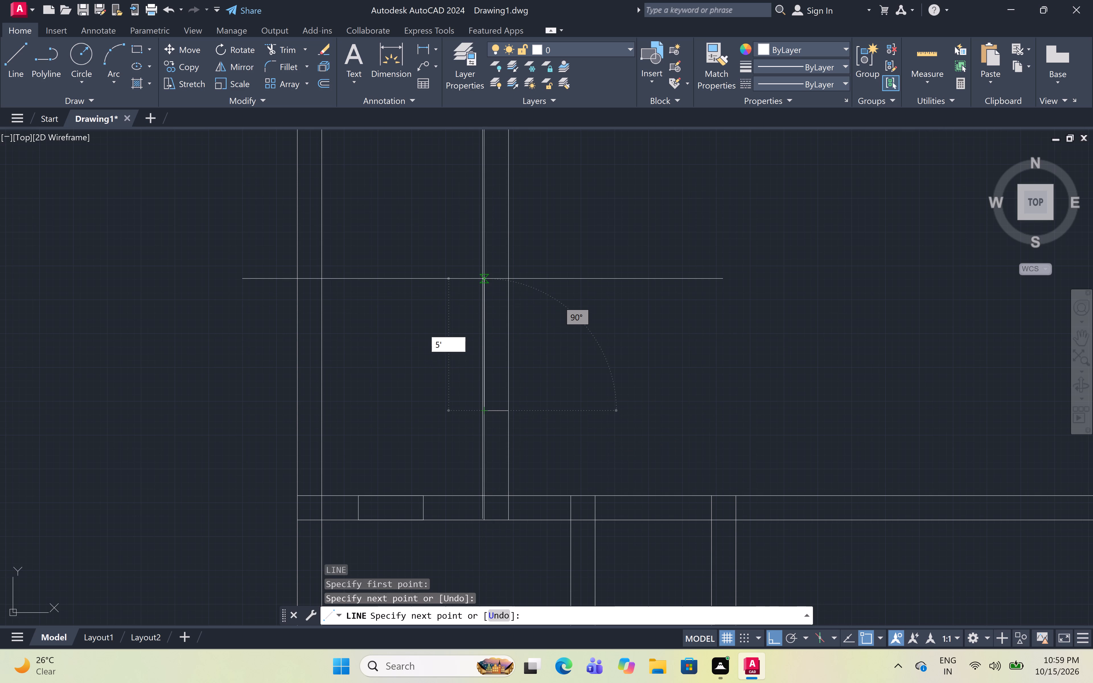
key("space")
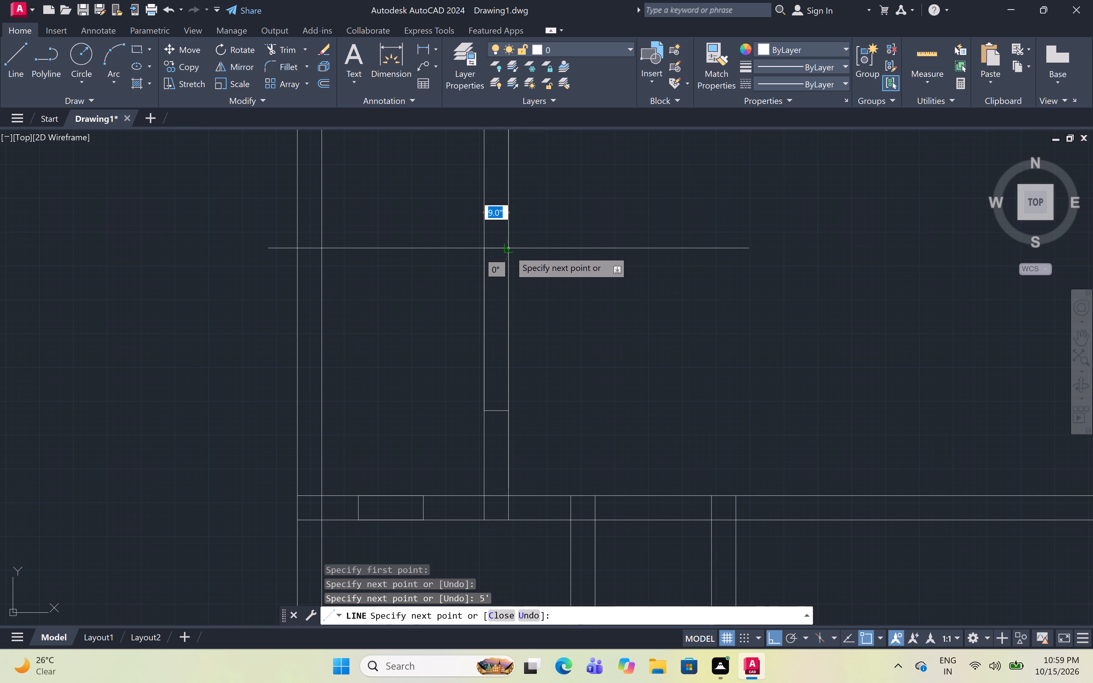
left_click(510, 250)
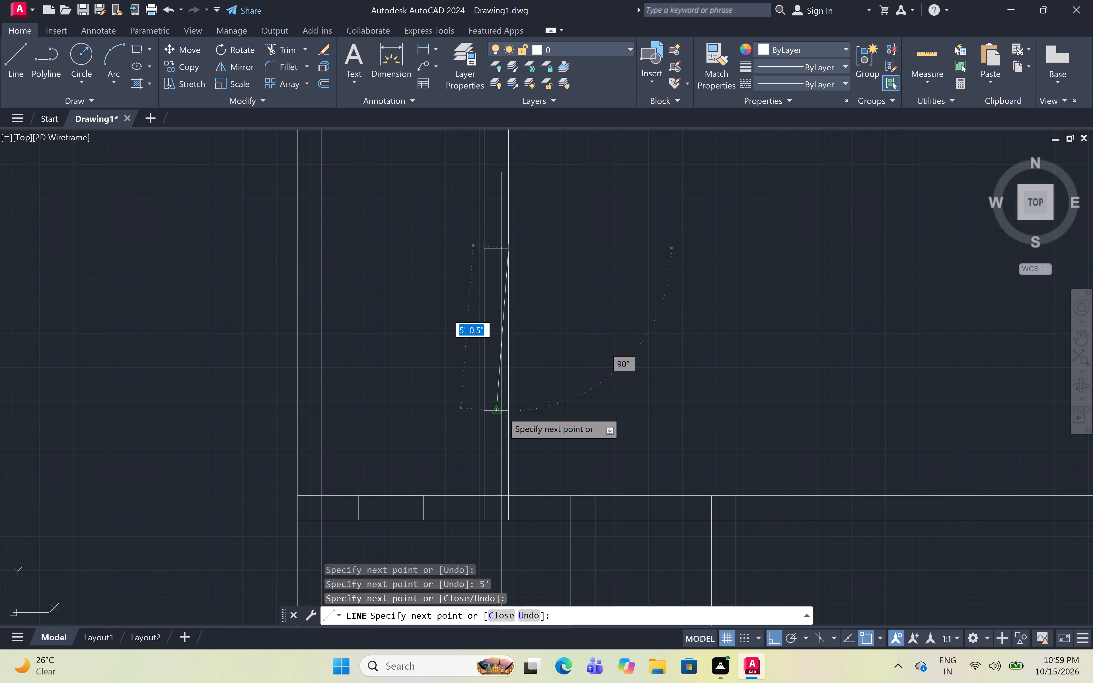
left_click(508, 411)
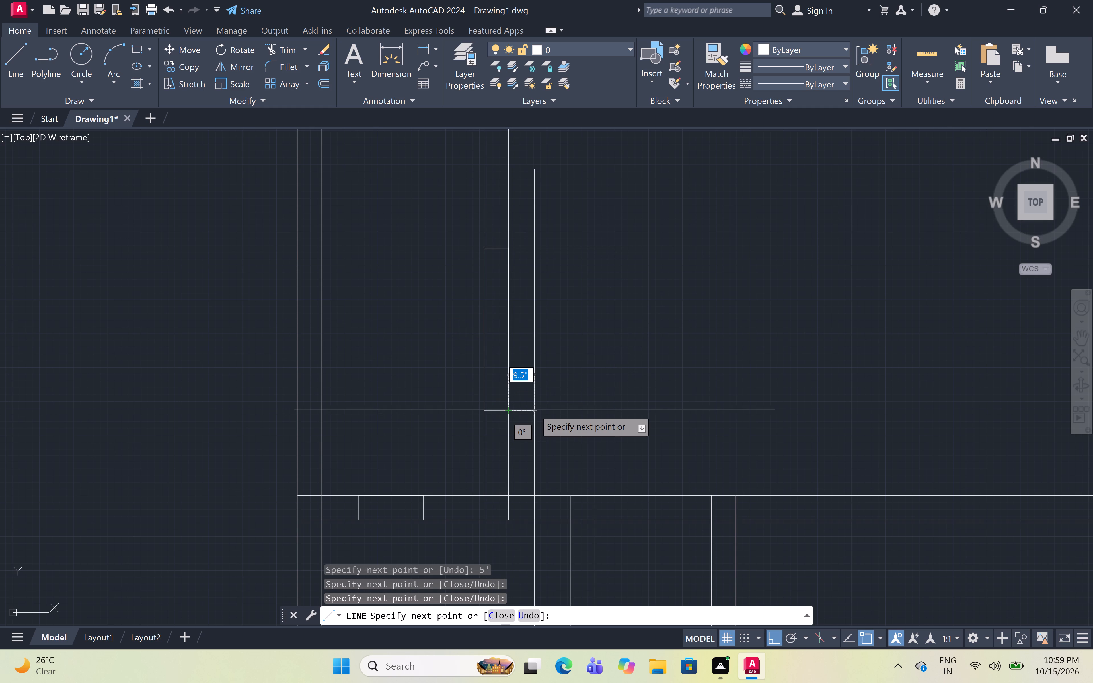
key("Escape")
Offset both long sides of the 2' opening in the top row's left partition inward by 3.5".
scroll(534, 408, "down", 3)
middle_click_drag(562, 370, 544, 420)
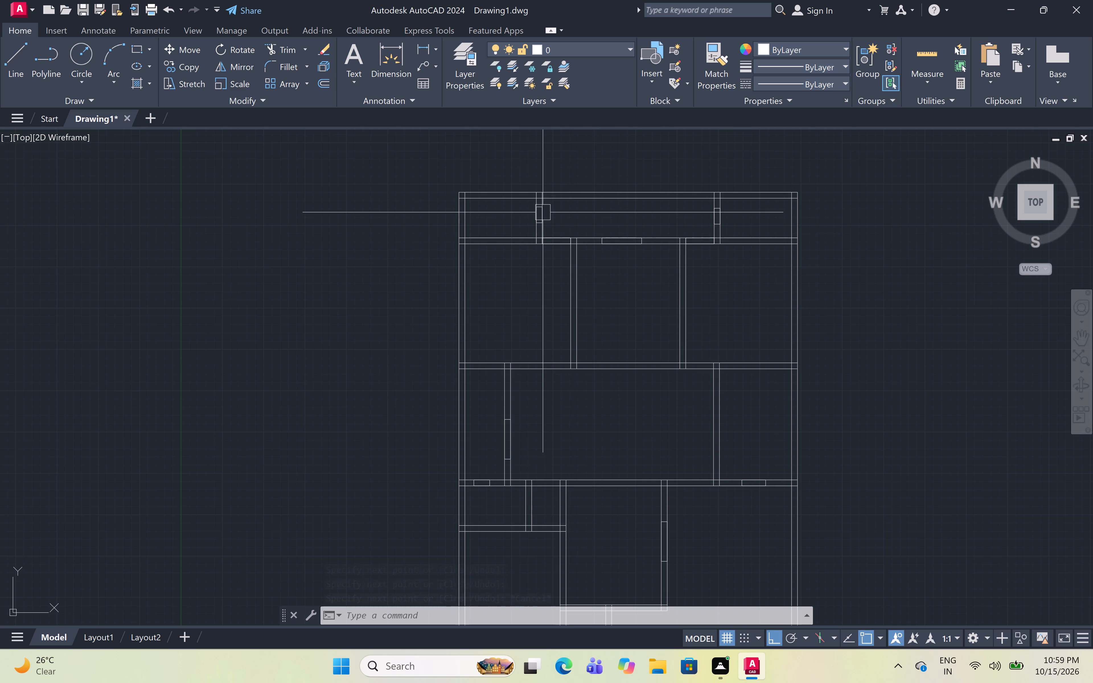
scroll(549, 203, "up", 3)
key("o")
type("ff")
key("space")
key("3")
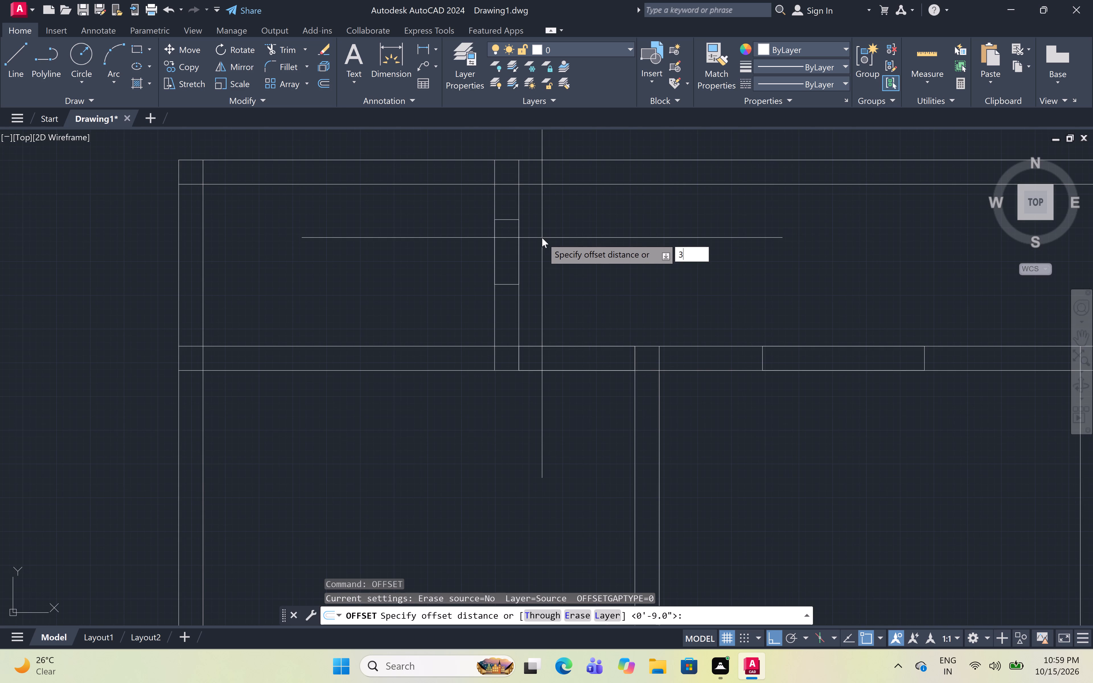
key("period")
key("5")
key("shift+quotedbl")
key("space")
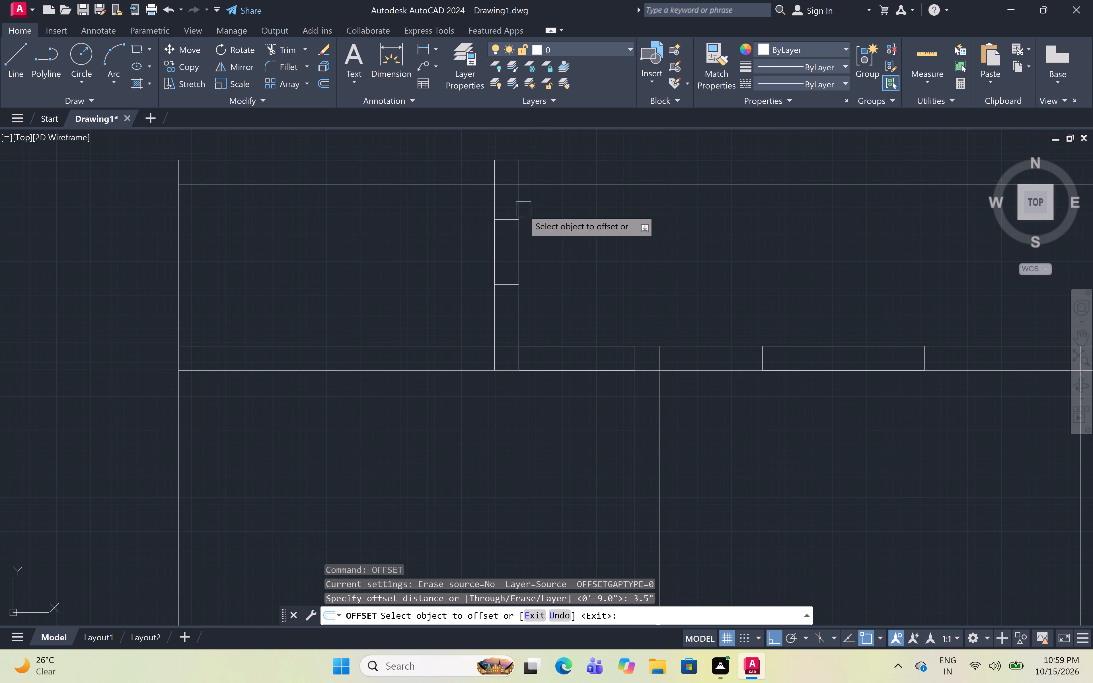
left_click(494, 253)
left_click(535, 261)
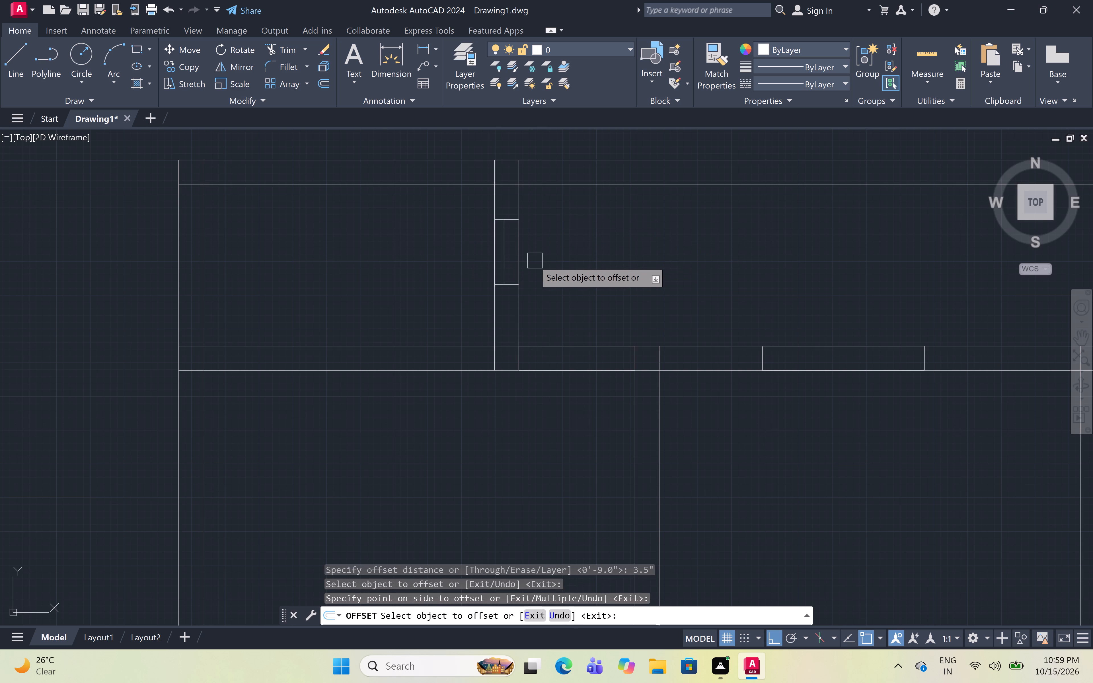
left_click(521, 257)
left_click(467, 267)
Offset both long sides of the 5' opening in the wall below the top row inward by 3.5".
scroll(475, 265, "down", 2)
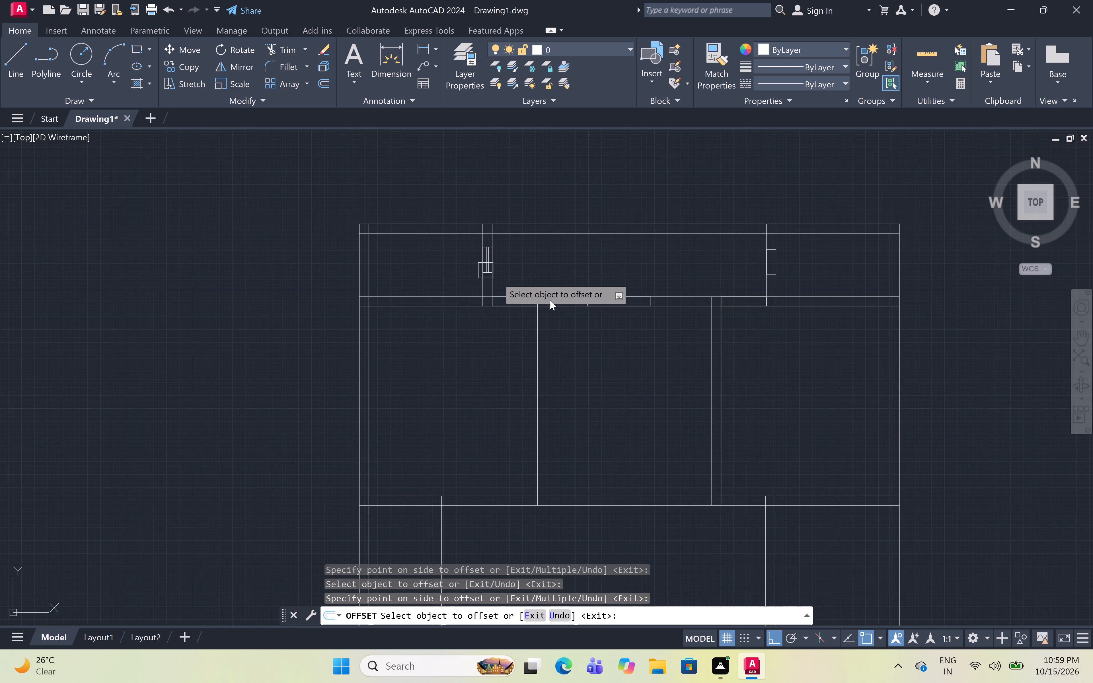
scroll(624, 302, "up", 3)
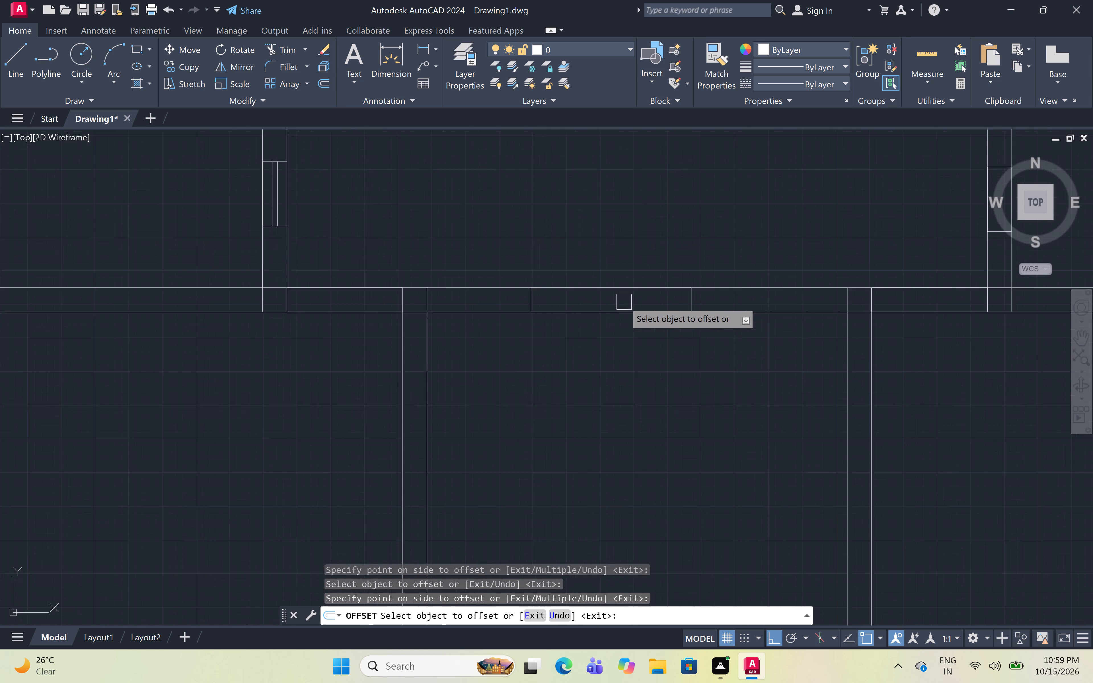
left_click(618, 316)
left_click(631, 243)
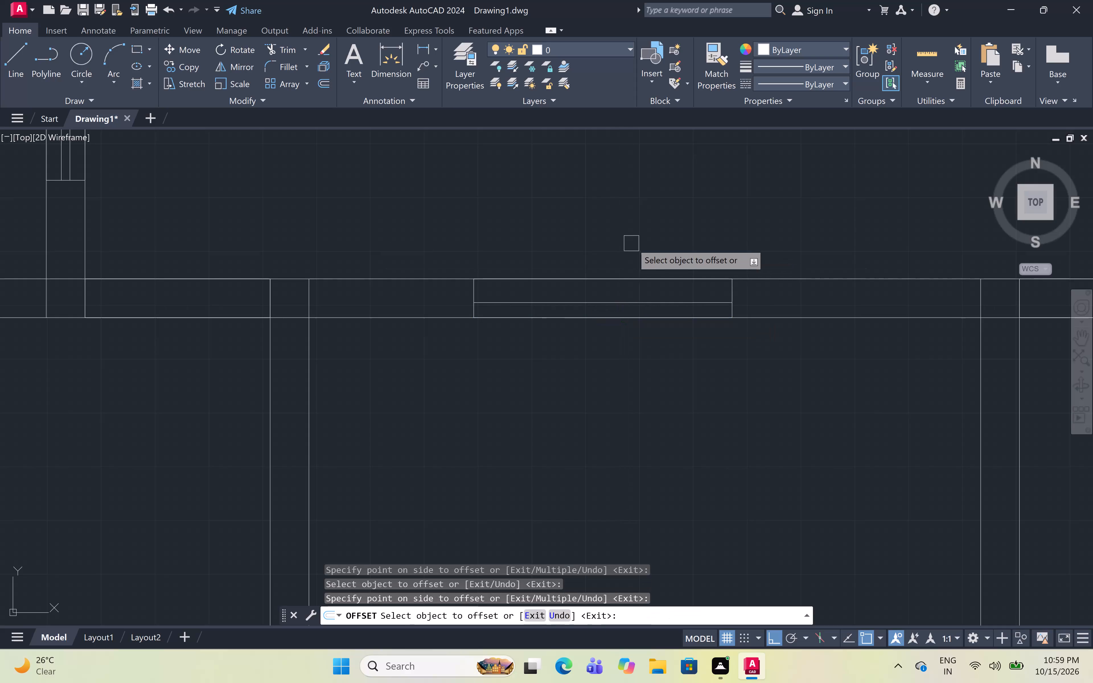
left_click(634, 280)
left_click(633, 334)
Offset both long sides of the 2' opening in the top row's right partition inward by 3.5".
scroll(624, 323, "down", 4)
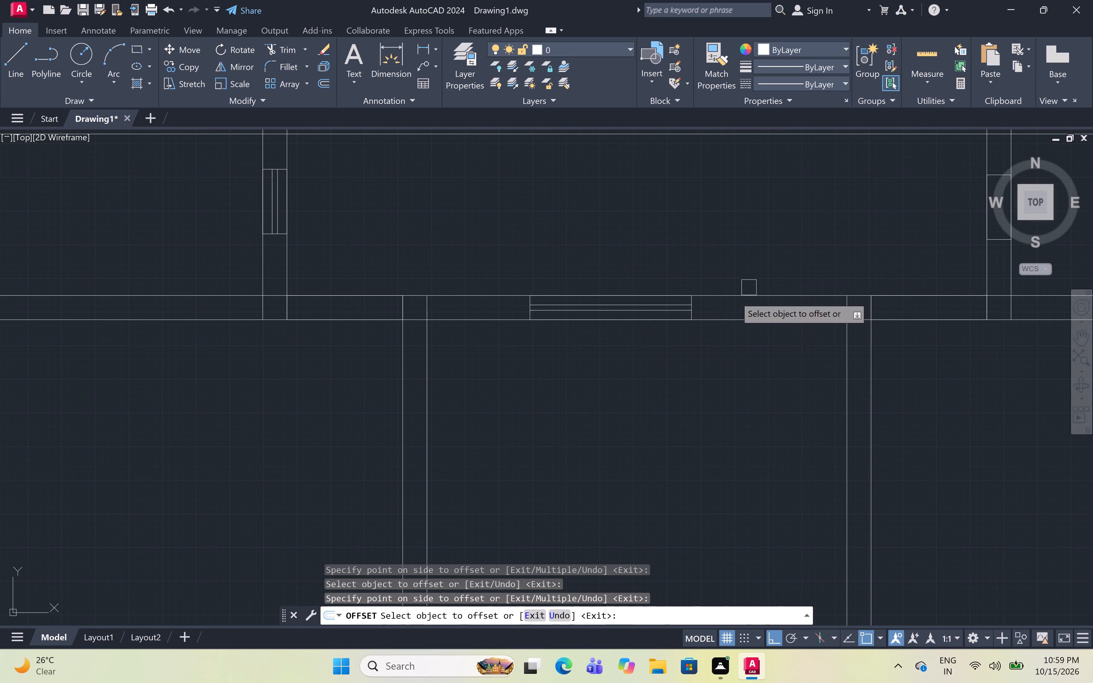
scroll(697, 322, "down", 2)
scroll(823, 273, "up", 3)
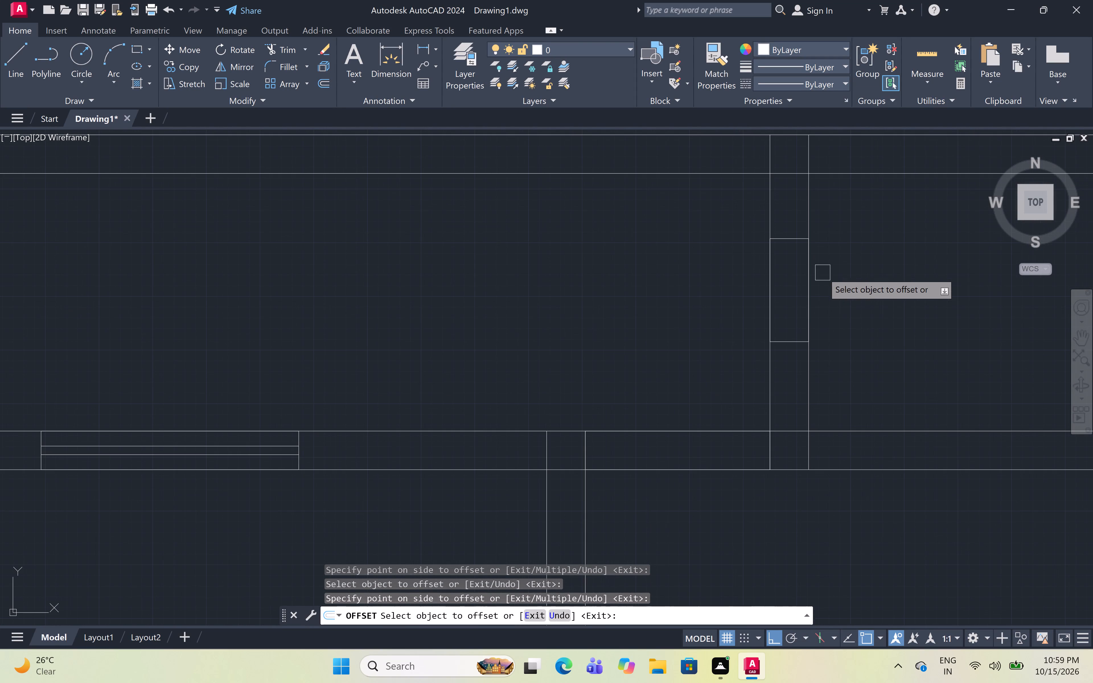
scroll(803, 295, "up", 1)
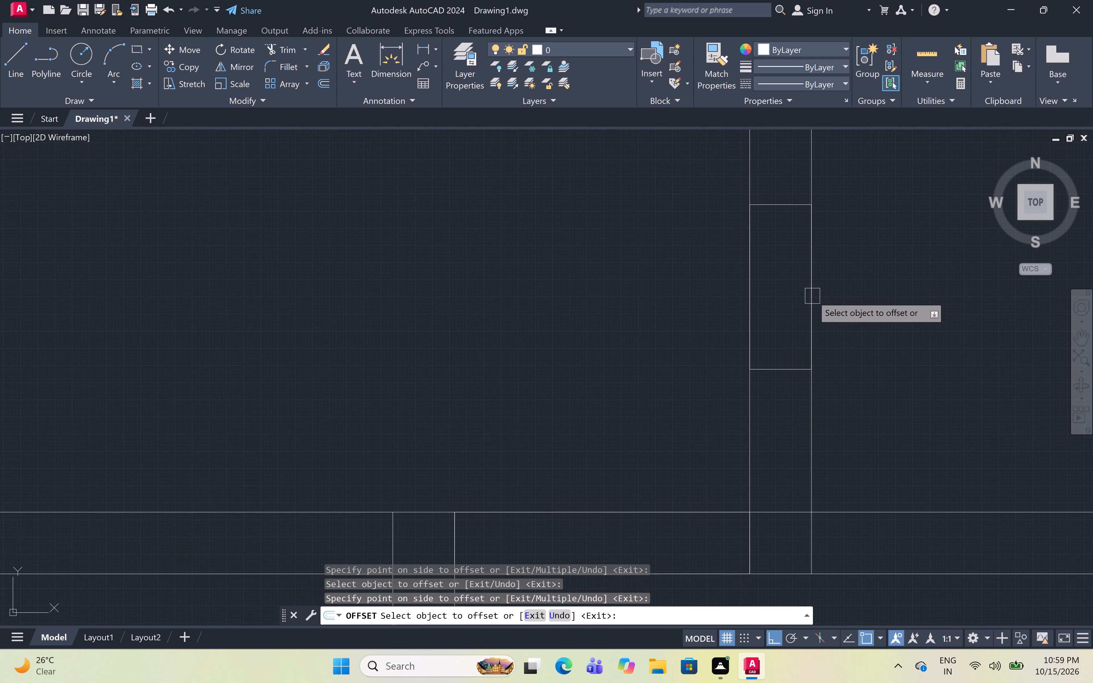
left_click(812, 296)
left_click(694, 304)
left_click(747, 305)
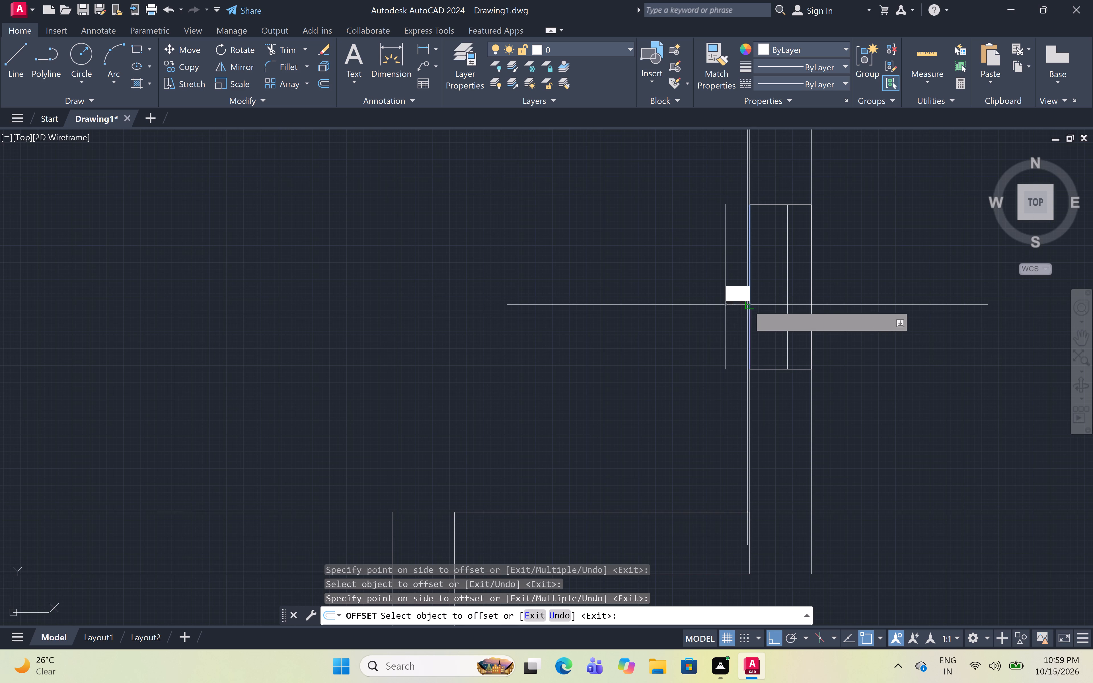
left_click(841, 298)
Offset both long sides of the 5' opening in the third row's left partition inward by 3.5".
scroll(795, 264, "down", 5)
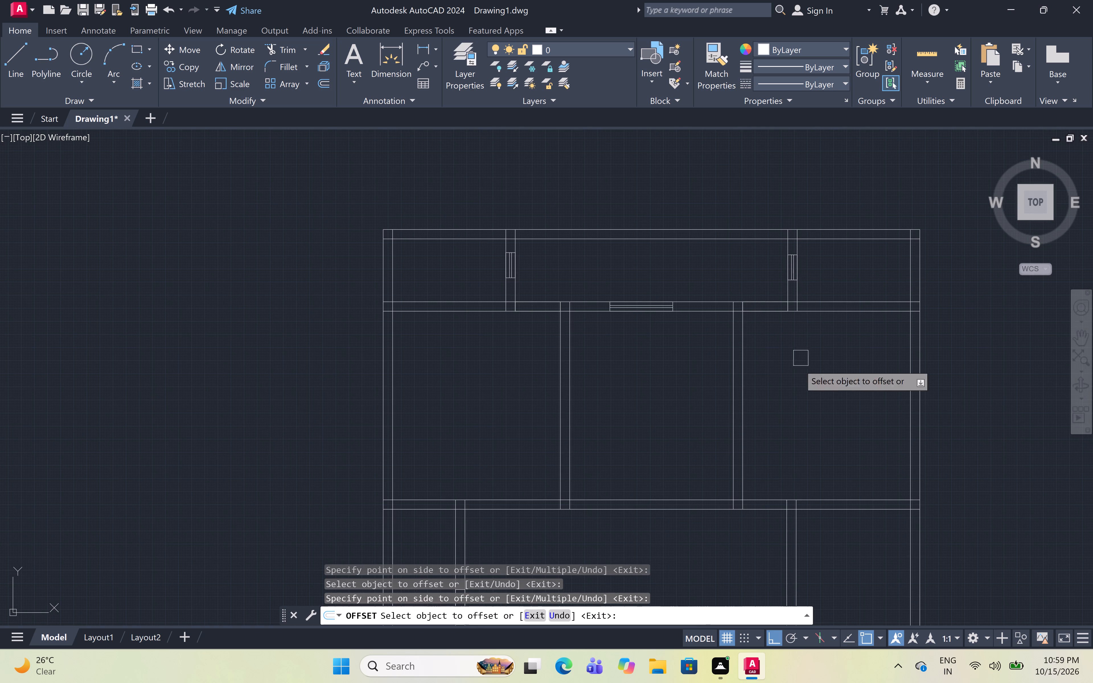
scroll(792, 328, "down", 2)
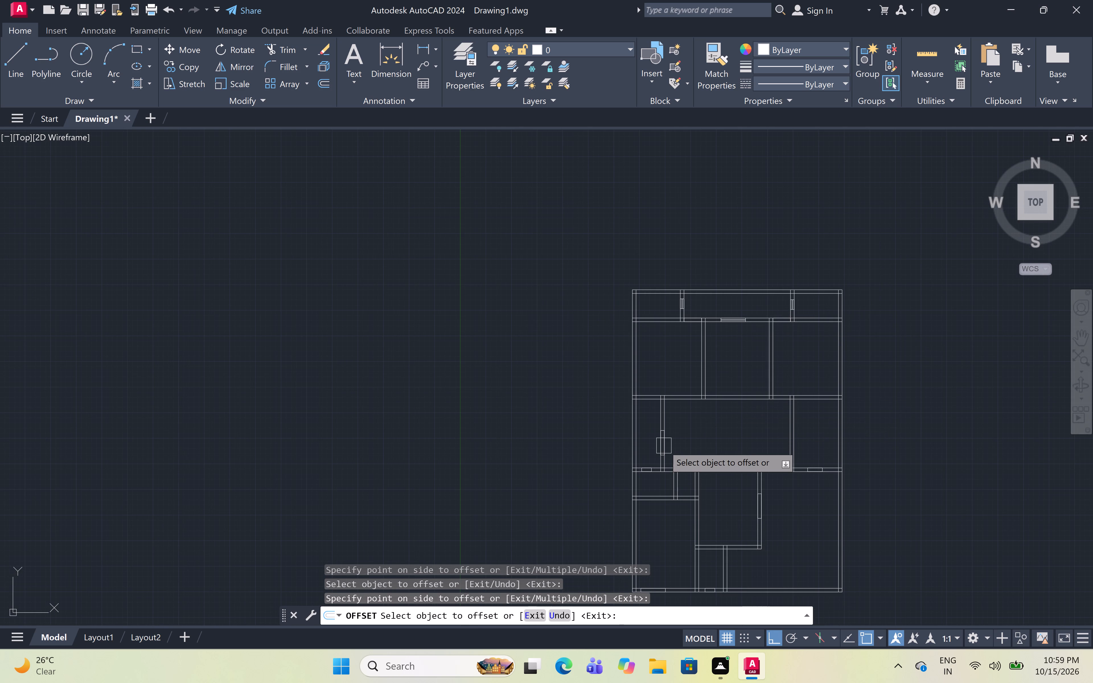
scroll(664, 447, "up", 6)
scroll(656, 437, "down", 1)
left_click(658, 436)
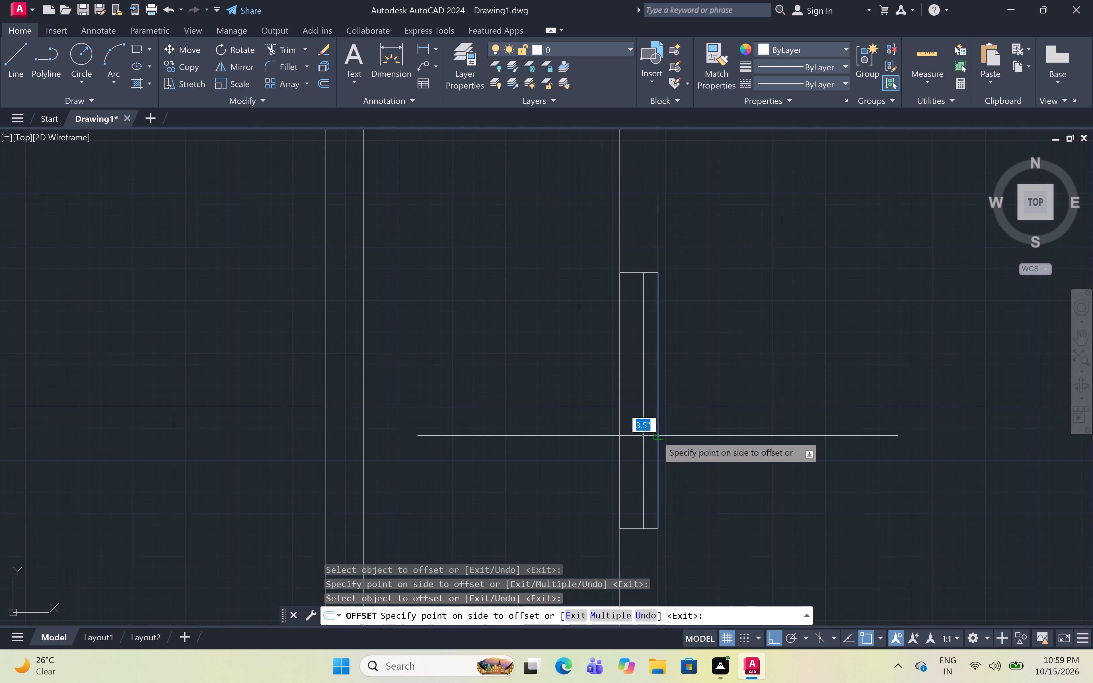
left_click(565, 434)
left_click(616, 446)
left_click(672, 455)
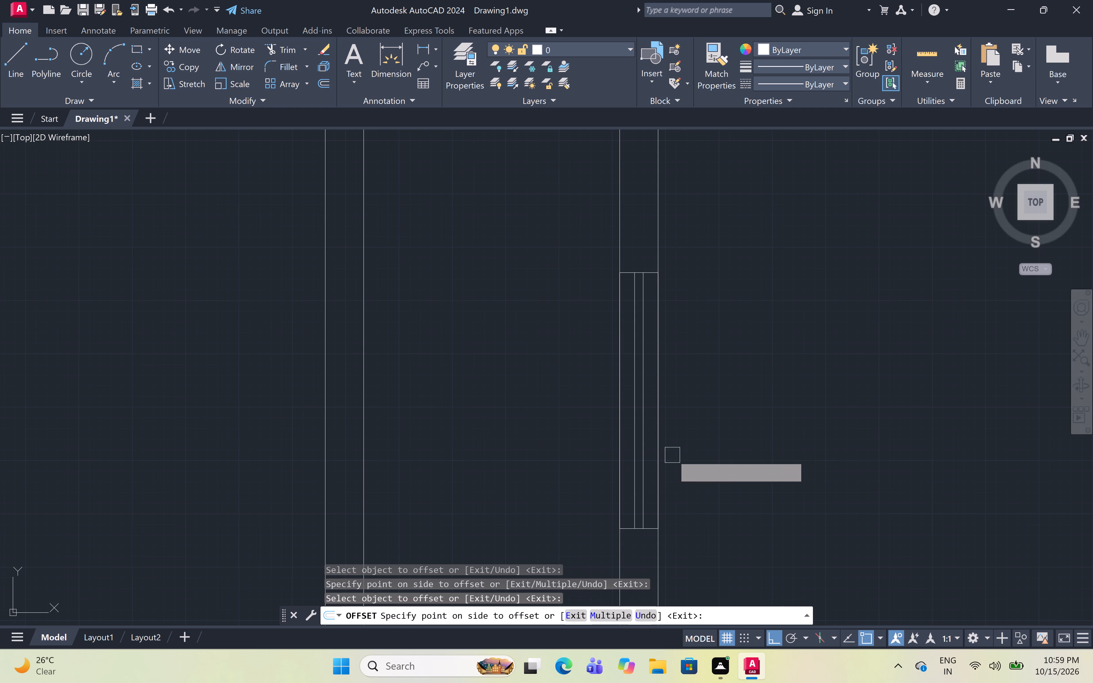
Offset both long sides of the 3' opening in the wall below the third row, near the right exterior wall, inward by 3.5".
scroll(652, 433, "down", 6)
scroll(805, 460, "up", 6)
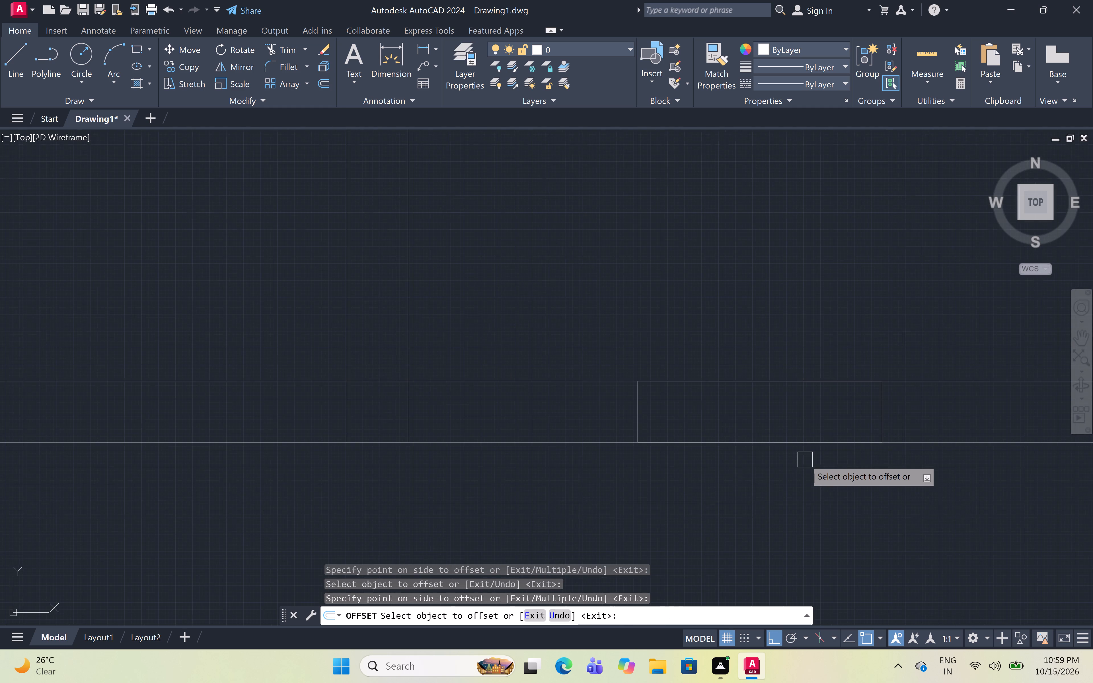
left_click(801, 441)
left_click(811, 345)
left_click(813, 387)
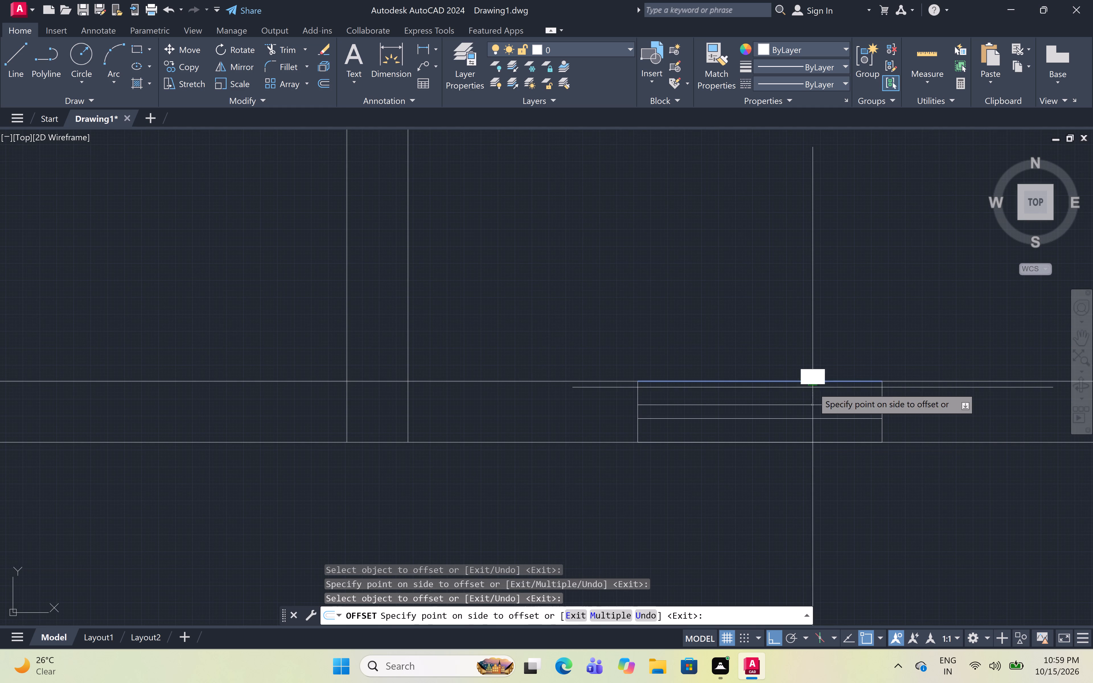
left_click(808, 441)
Offset both long sides of the 5' opening in the right wall of the bottom section's middle room inward by 3.5".
scroll(828, 299, "down", 5)
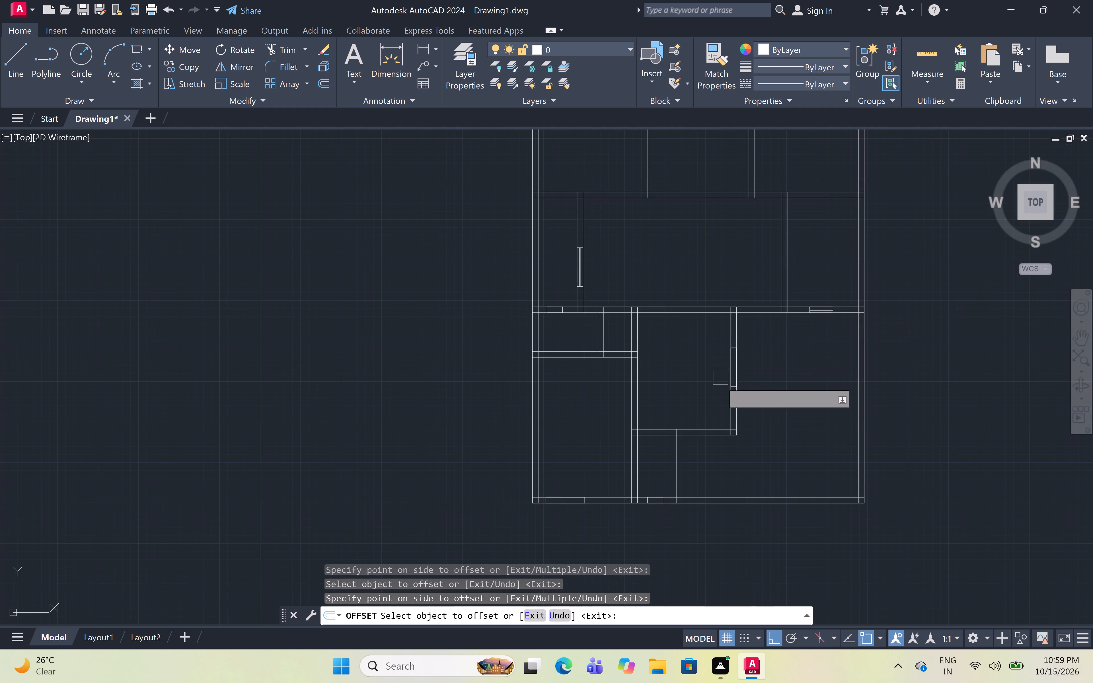
scroll(727, 361, "up", 3)
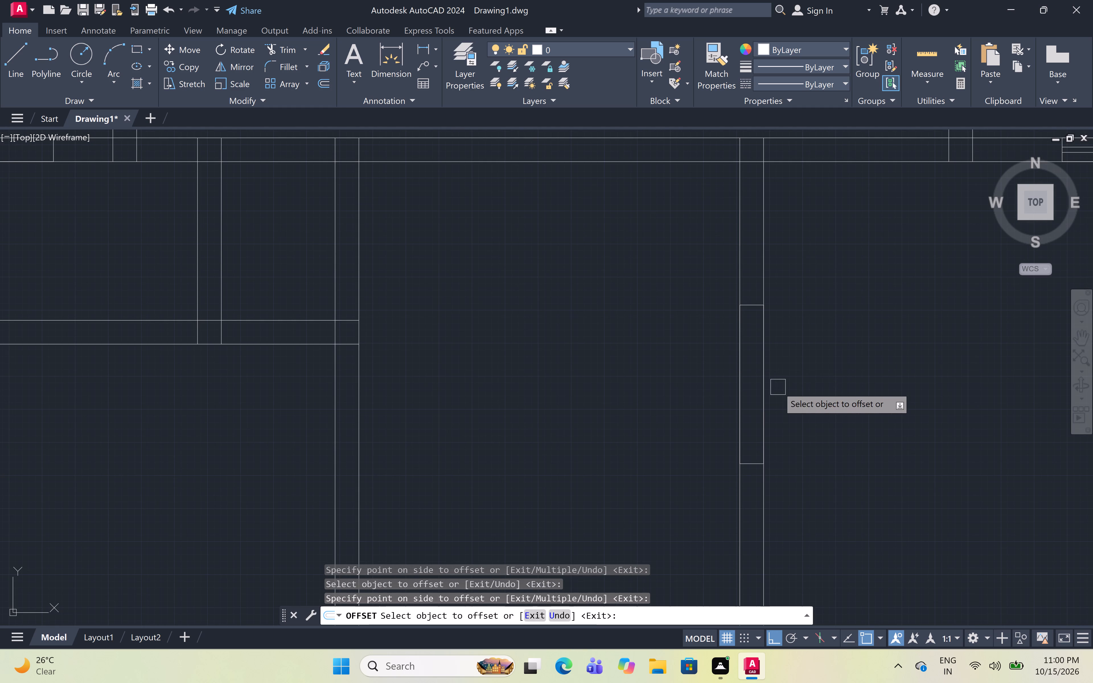
left_click(763, 380)
left_click(652, 385)
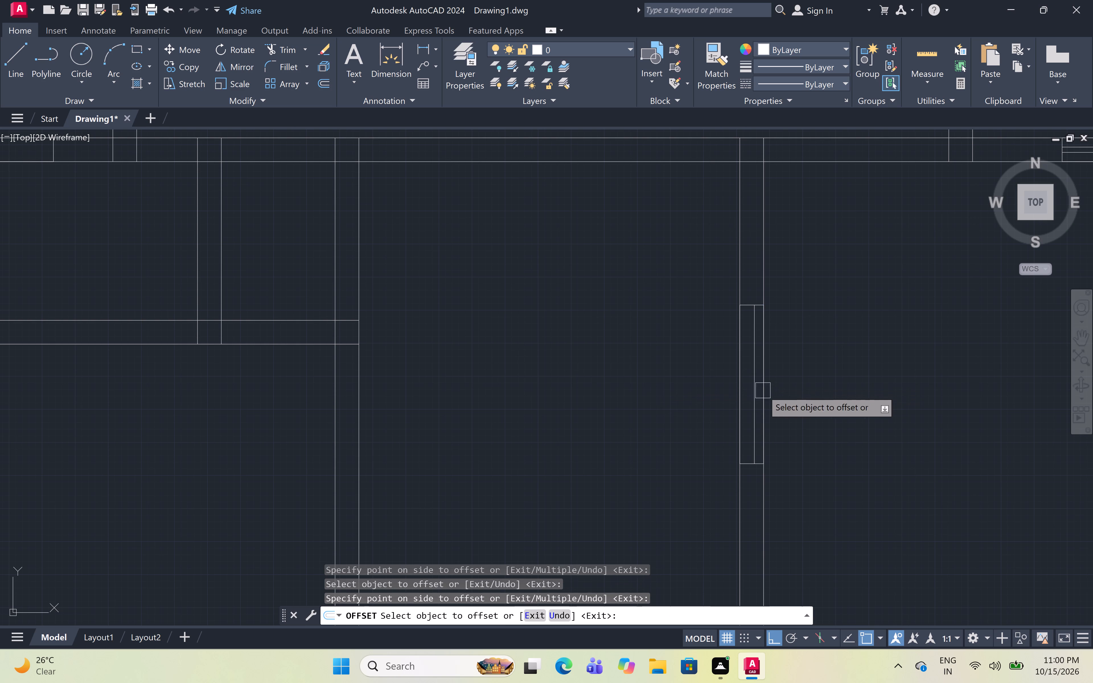
left_click(737, 406)
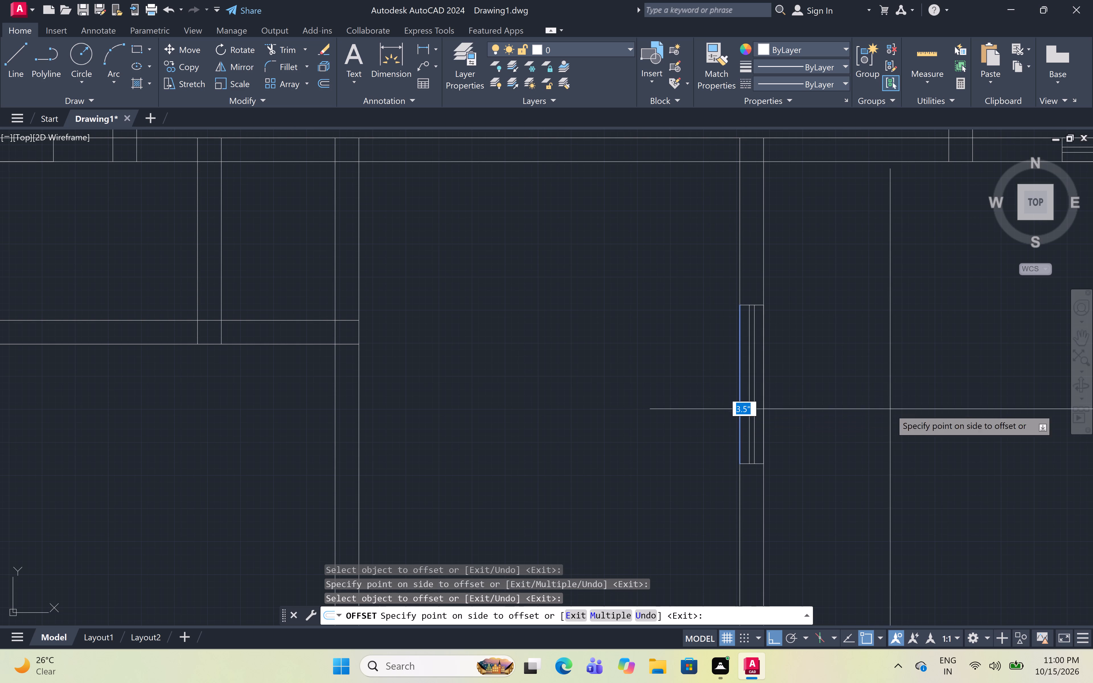
left_click(891, 409)
Offset both long sides of the 2' opening in the bottom exterior wall inward by 3.5".
scroll(827, 337, "down", 3)
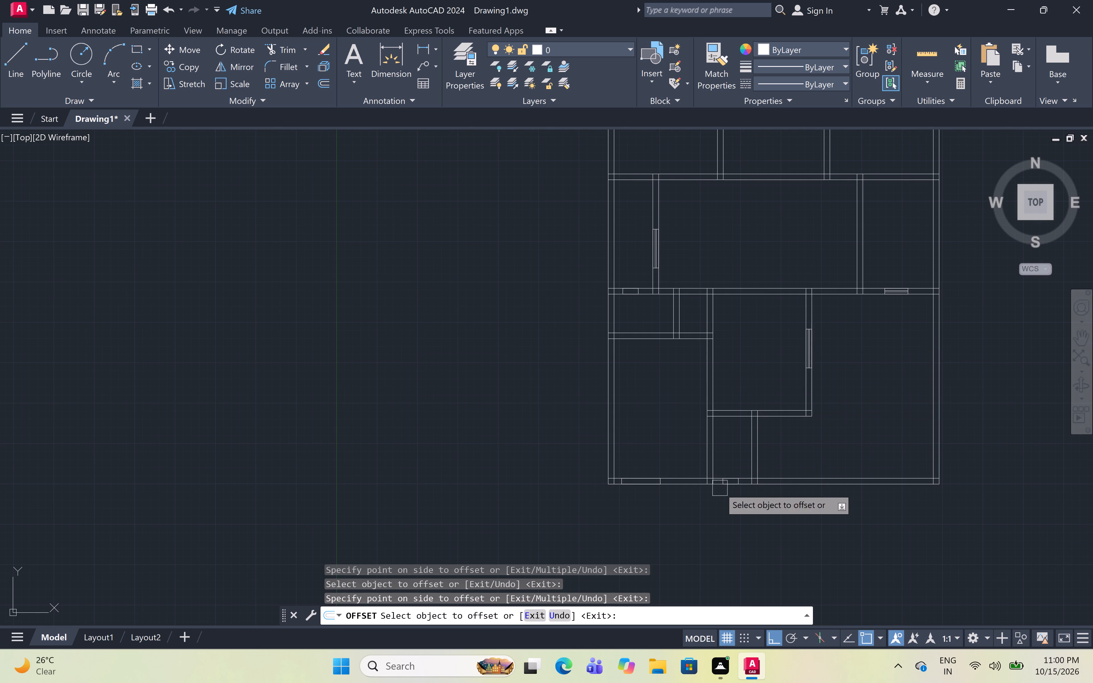
scroll(734, 479, "up", 4)
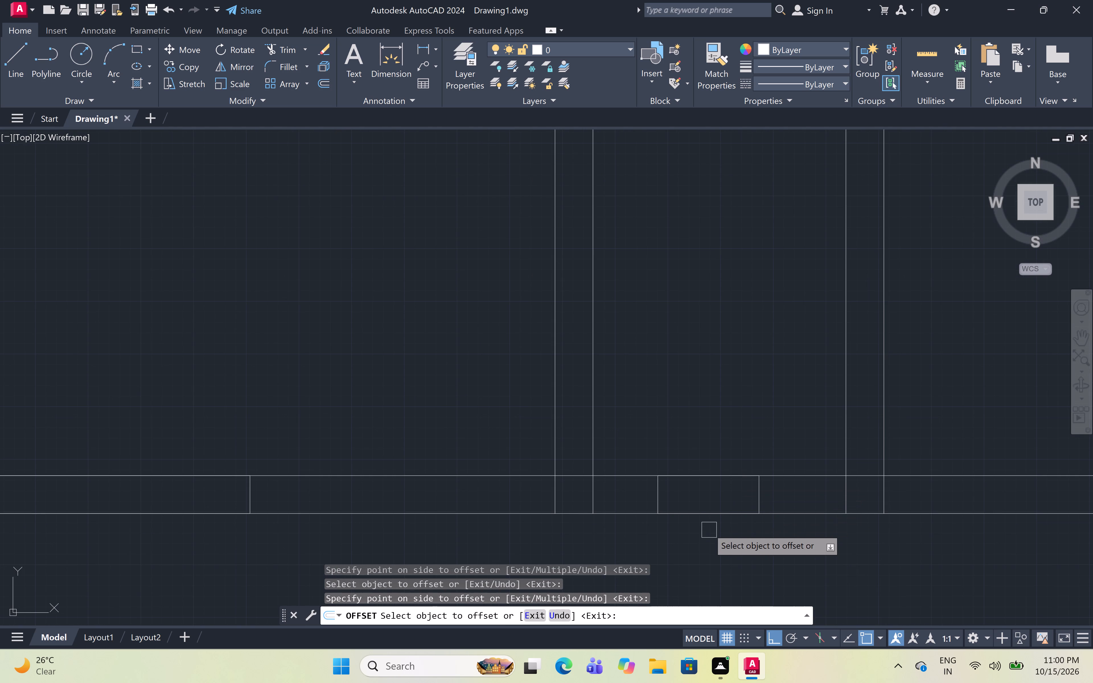
left_click(708, 515)
left_click(729, 429)
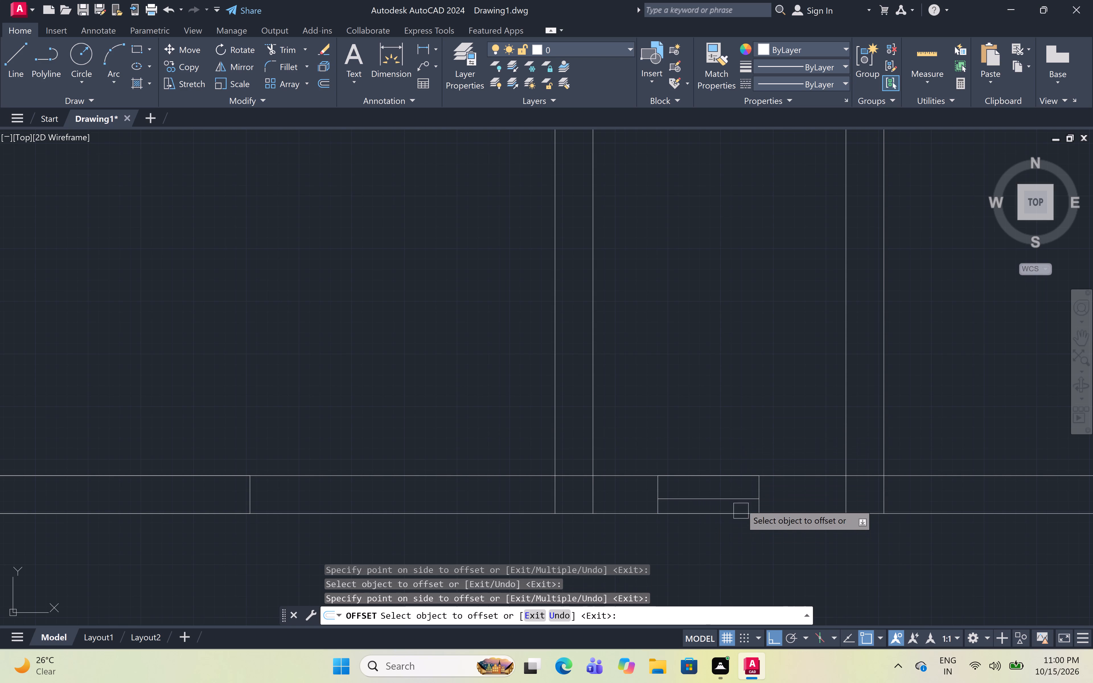
left_click(738, 480)
left_click_drag(738, 551, 738, 541)
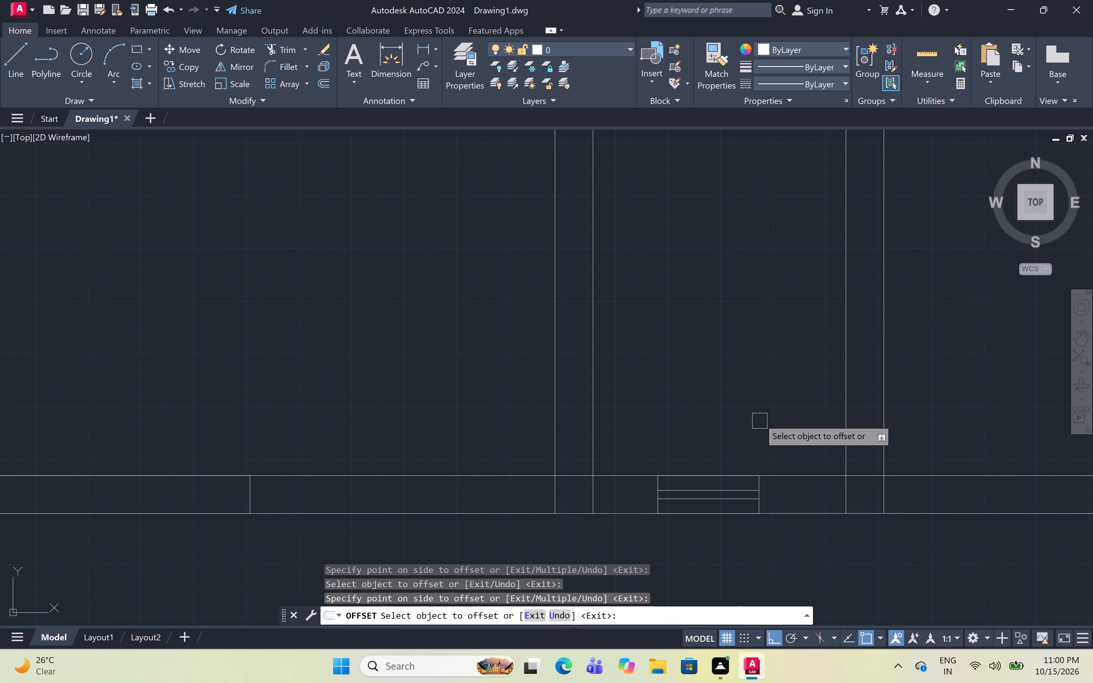
Offset both long sides of the 5' opening in the bottom exterior wall, near the lower-left corner, inward by 3.5".
scroll(760, 419, "down", 2)
scroll(472, 444, "up", 2)
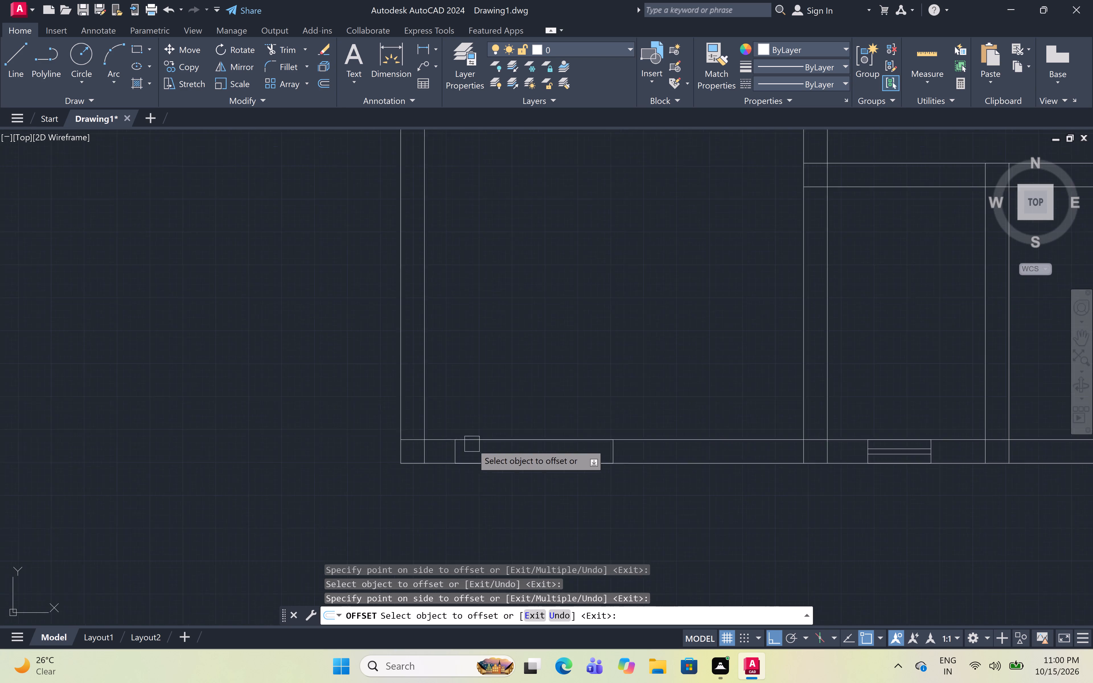
left_click(525, 437)
left_click(513, 561)
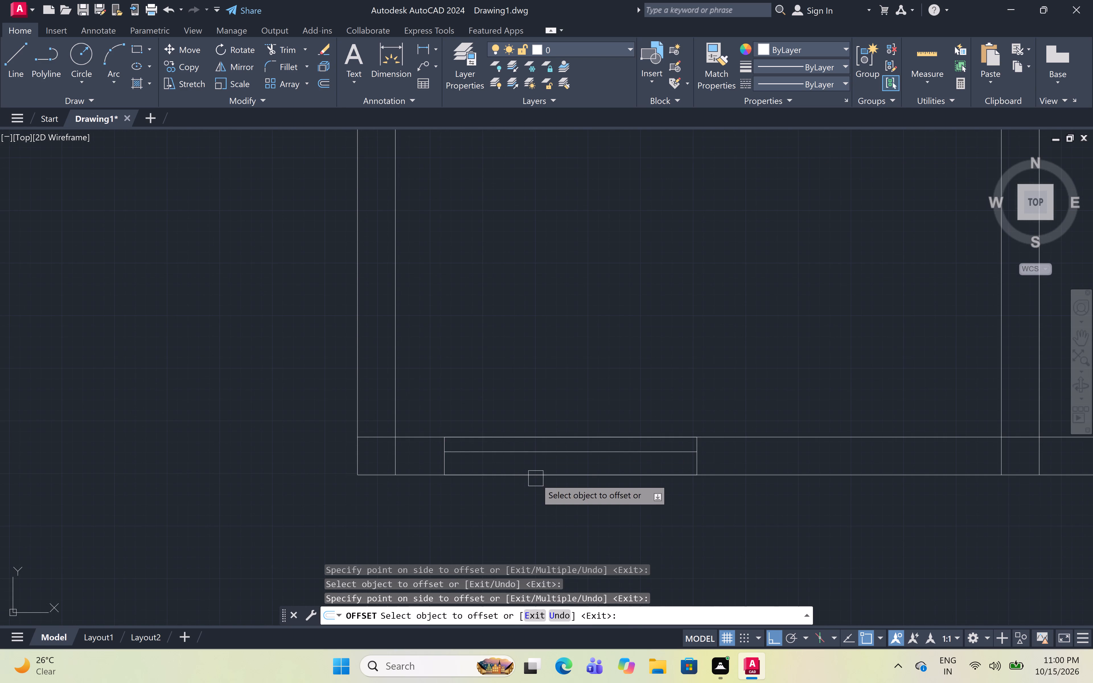
left_click(536, 478)
left_click(563, 377)
Offset both long sides of the 2' opening in the wall below the third row, near the left exterior wall, inward by 3.5".
scroll(564, 377, "down", 4)
middle_click_drag(570, 351, 608, 580)
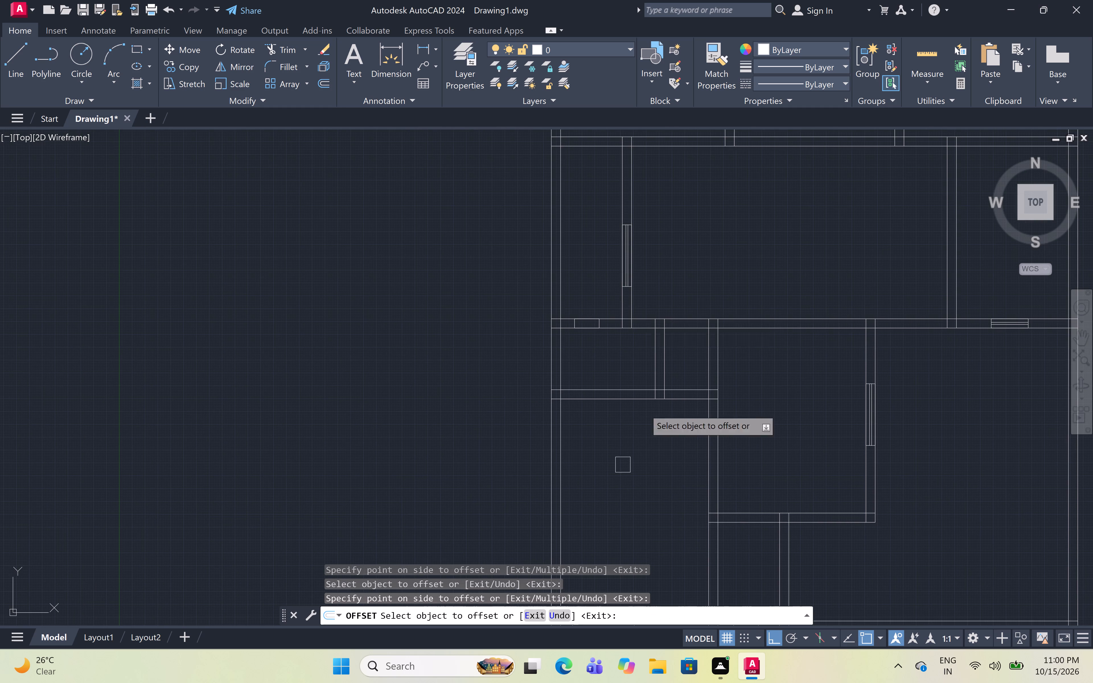
scroll(595, 305, "up", 3)
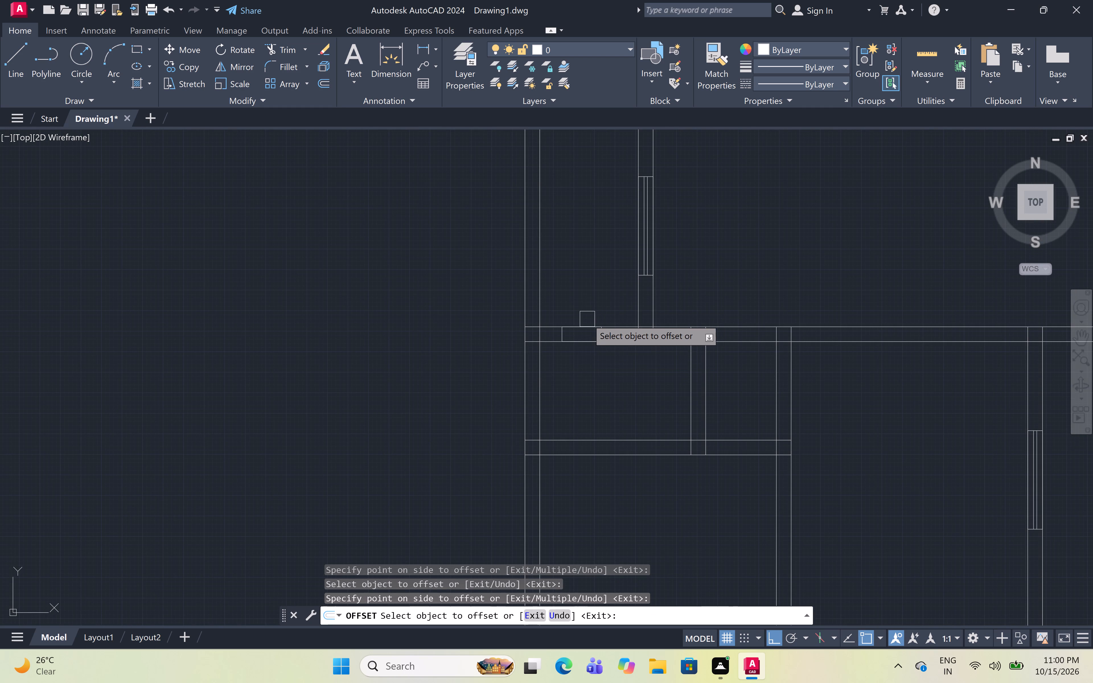
left_click(587, 331)
left_click(584, 388)
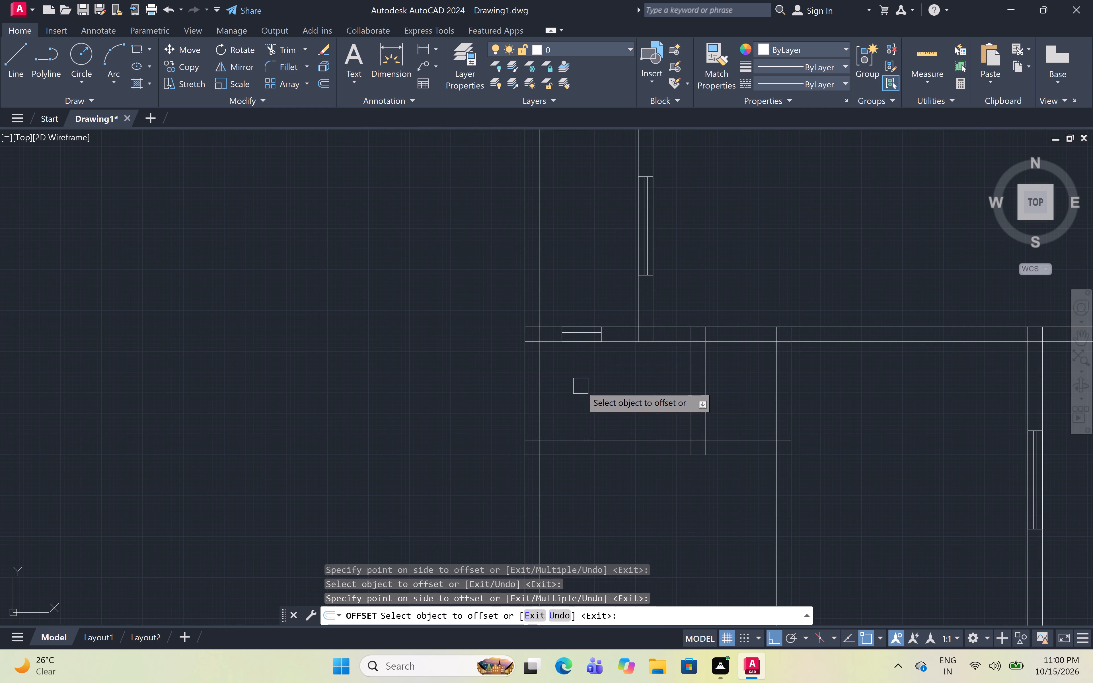
scroll(572, 337, "up", 4)
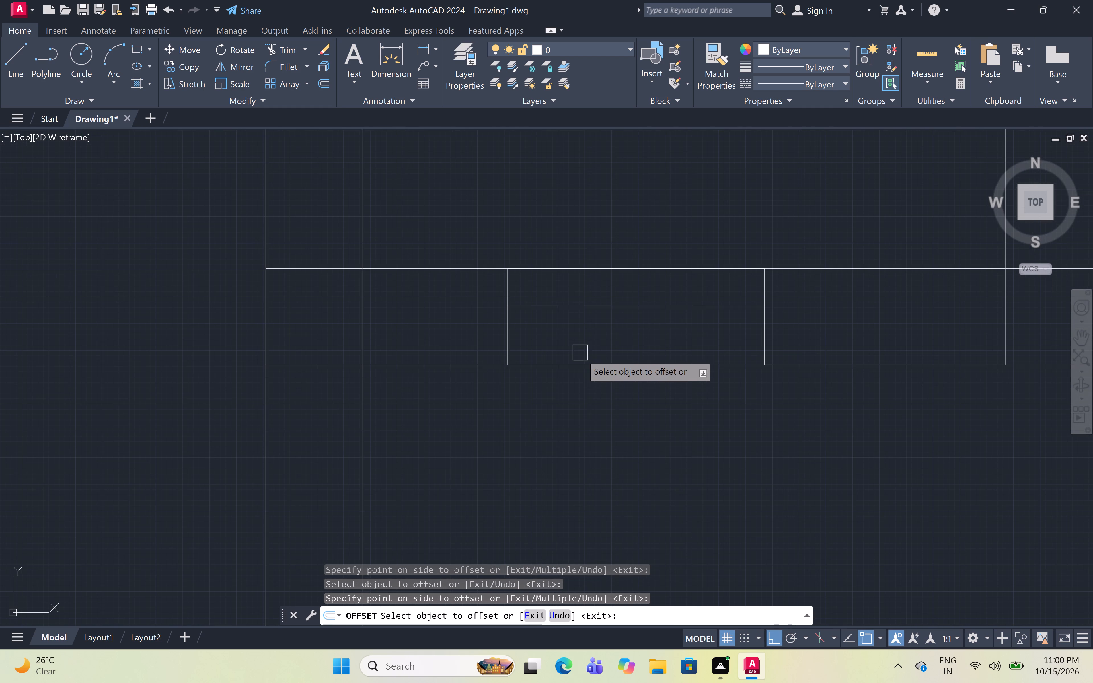
left_click(585, 367)
left_click(598, 308)
scroll(595, 305, "down", 2)
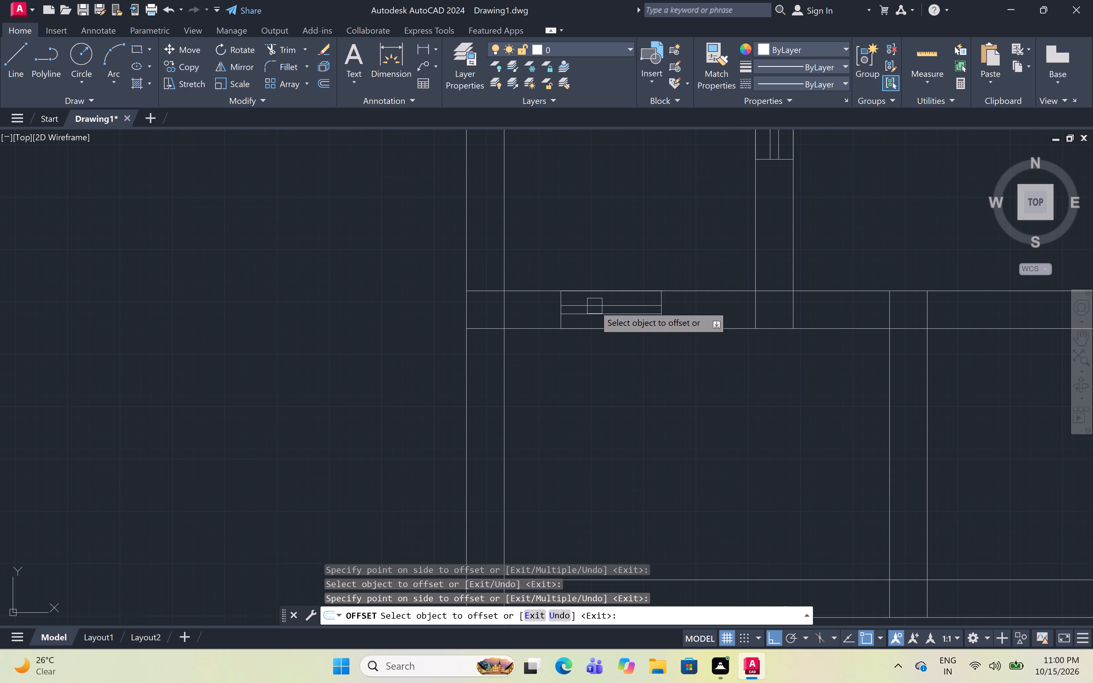
key("Escape")
Create a new layer in the layer properties manager.
scroll(597, 318, "down", 2)
middle_click_drag(605, 302, 564, 472)
scroll(566, 437, "down", 2)
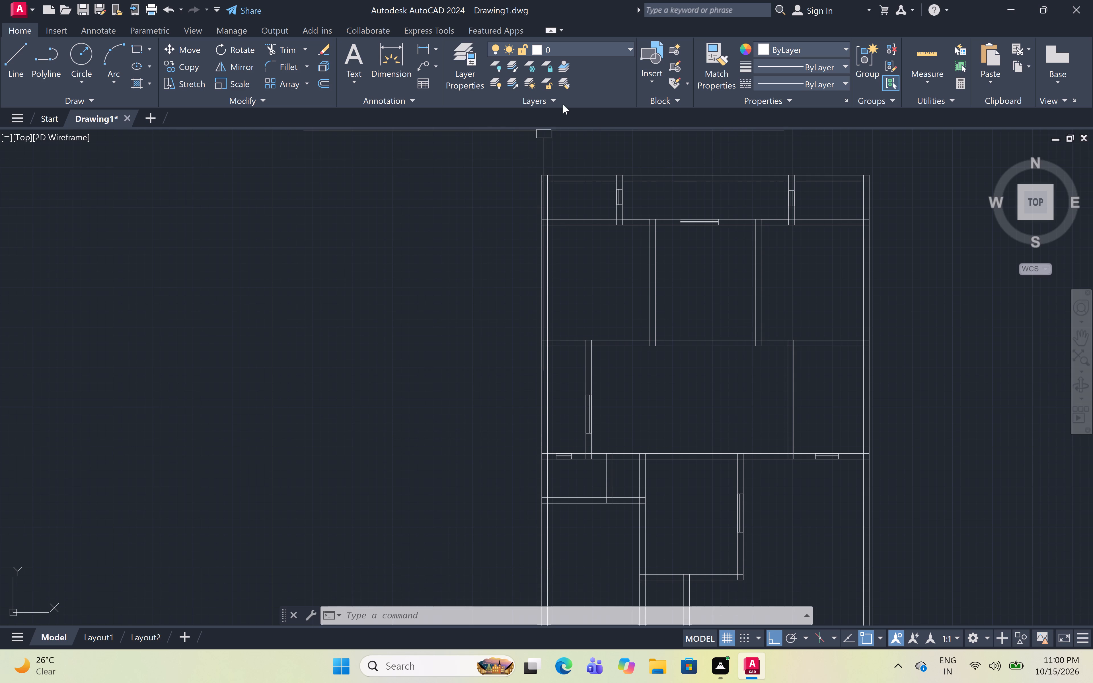
left_click(478, 79)
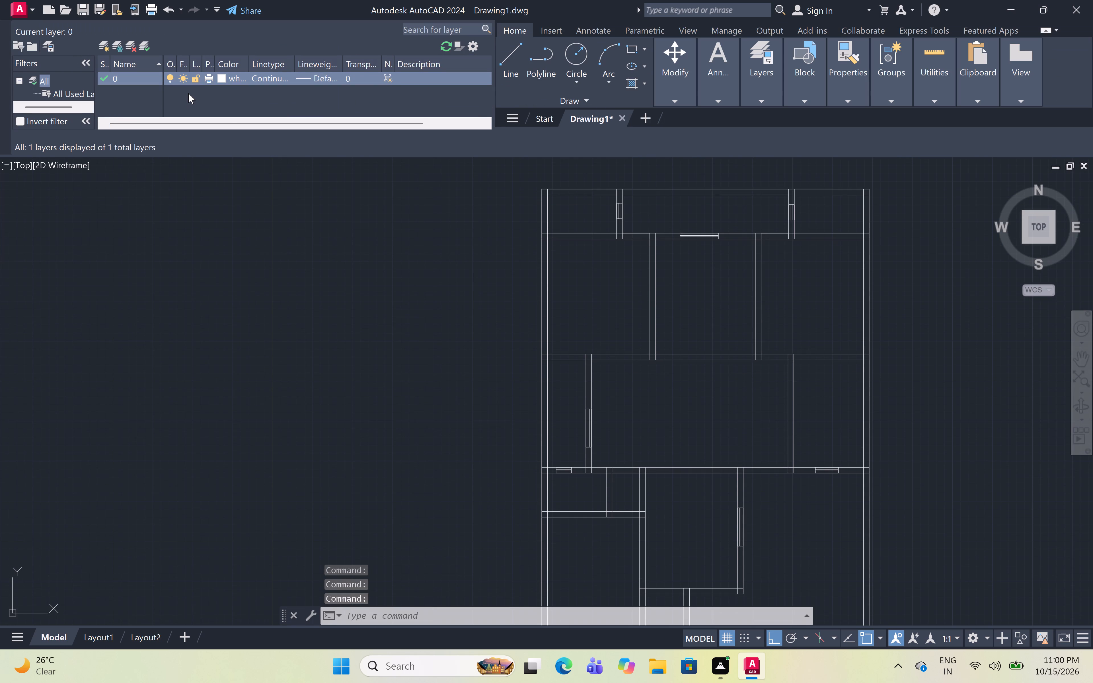
right_click(188, 92)
left_click(241, 149)
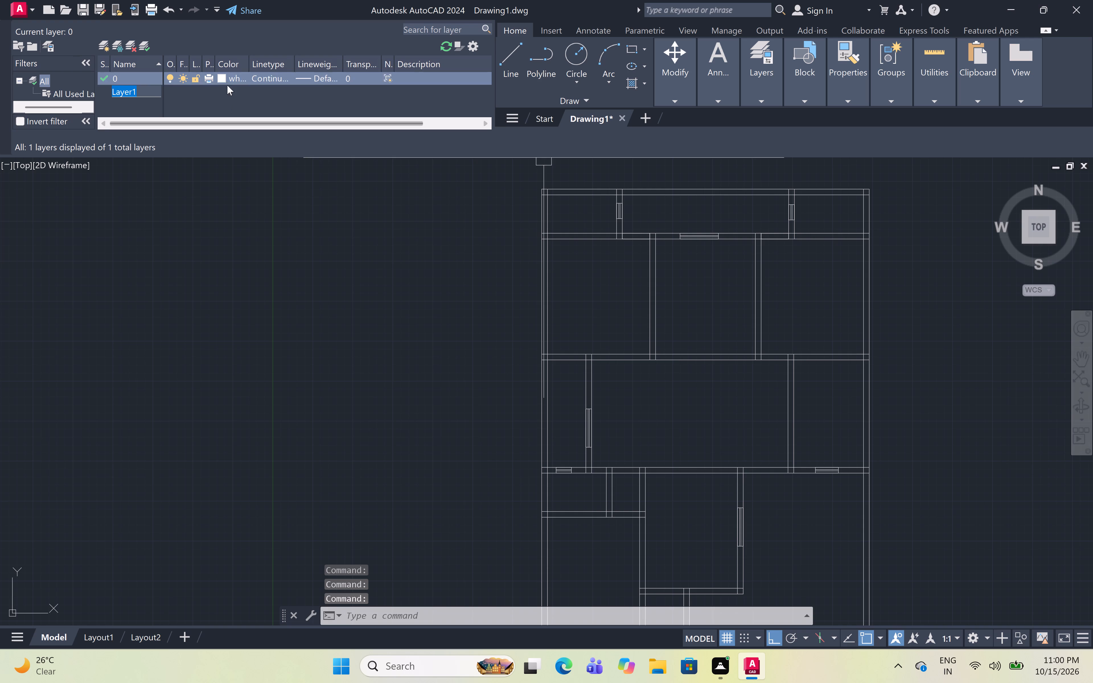
Load the ACAD_ISO02W100 ISO dash linetype and assign it to the new layer.
left_click(266, 90)
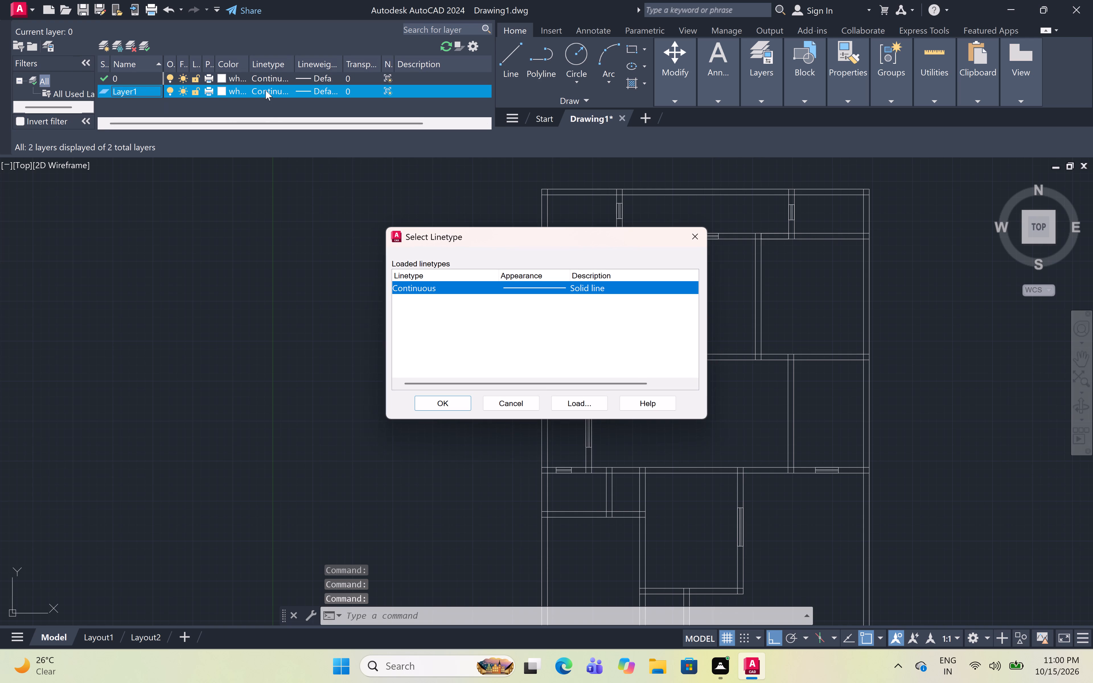
left_click(584, 405)
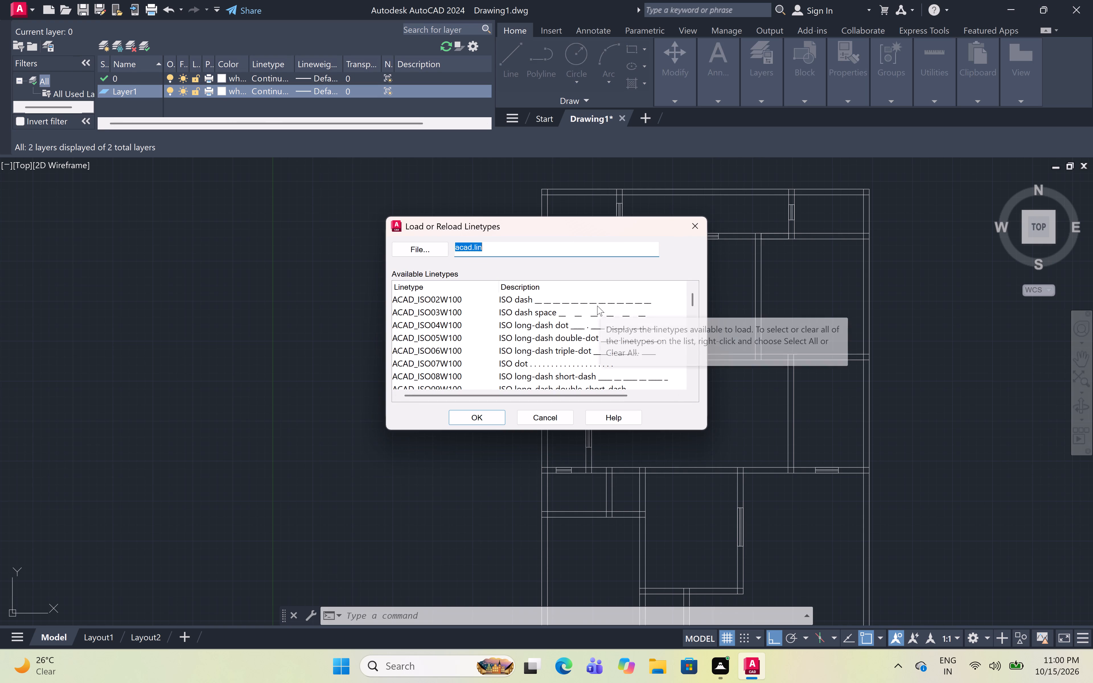
left_click(521, 295)
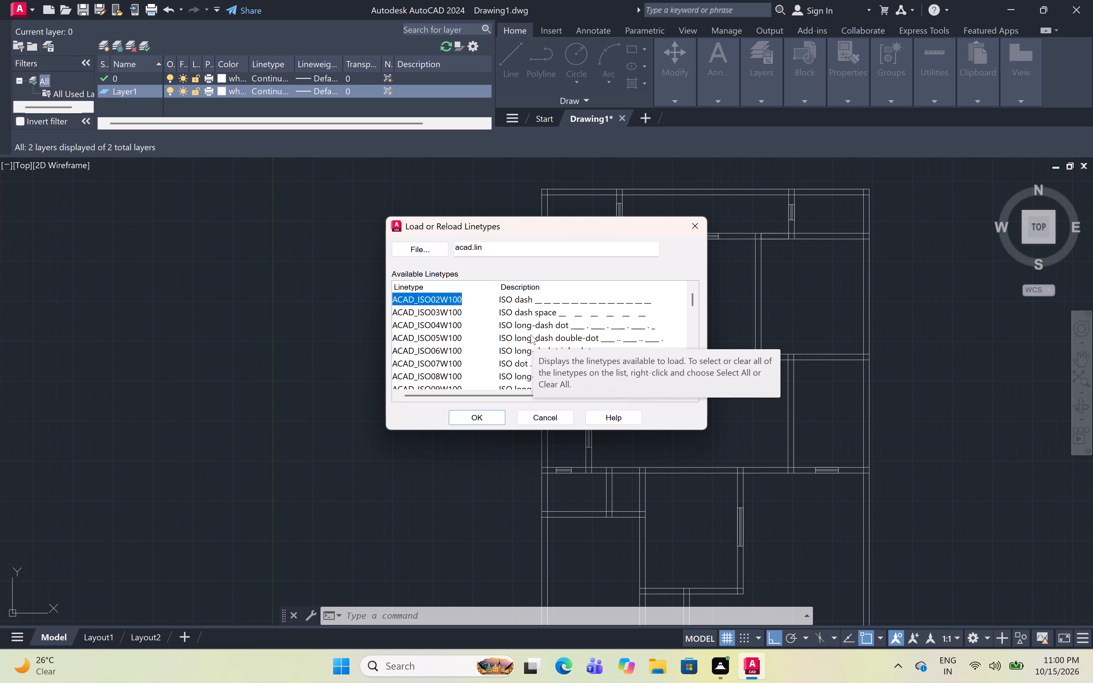
left_click(527, 296)
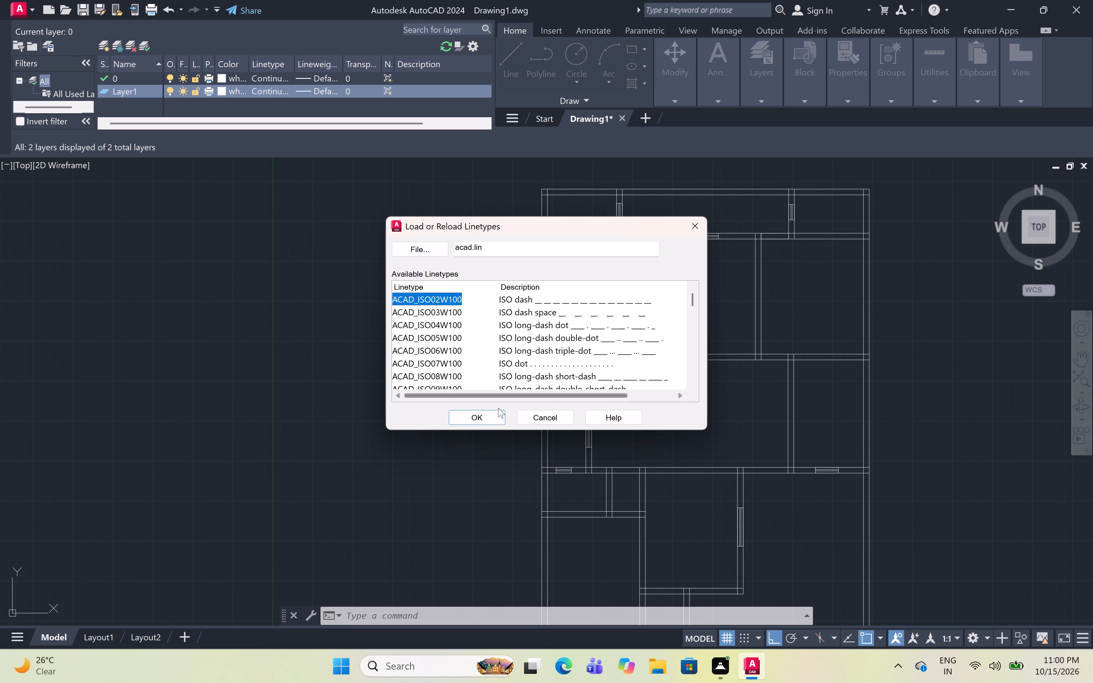
left_click(497, 411)
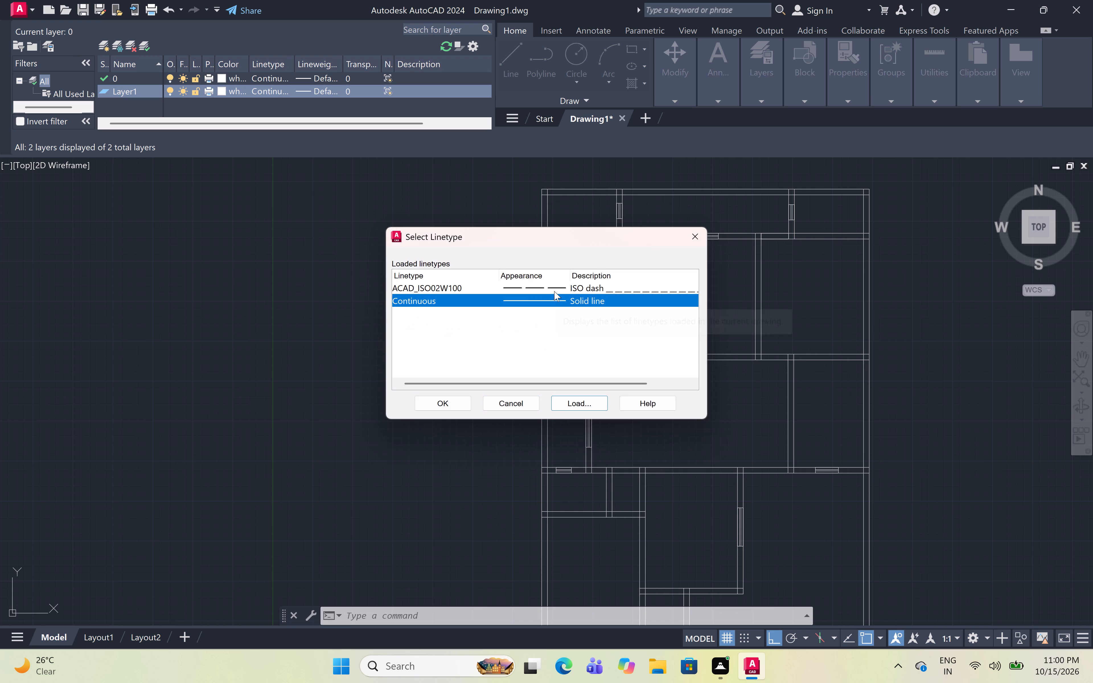
left_click(564, 283)
left_click(447, 402)
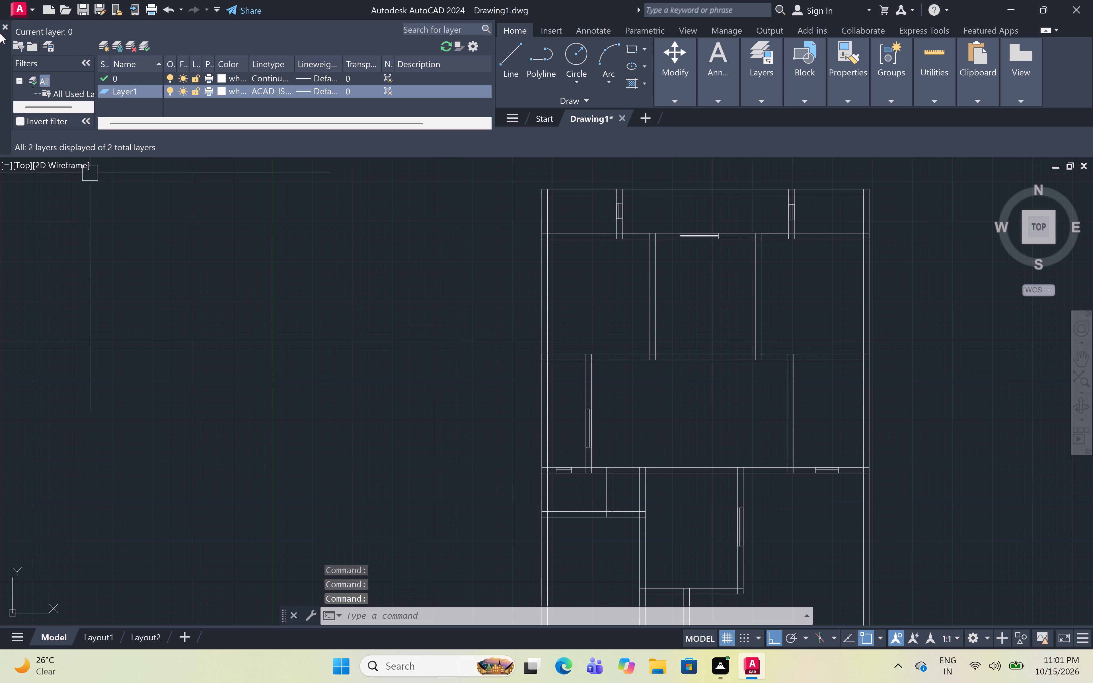
left_click(2, 23)
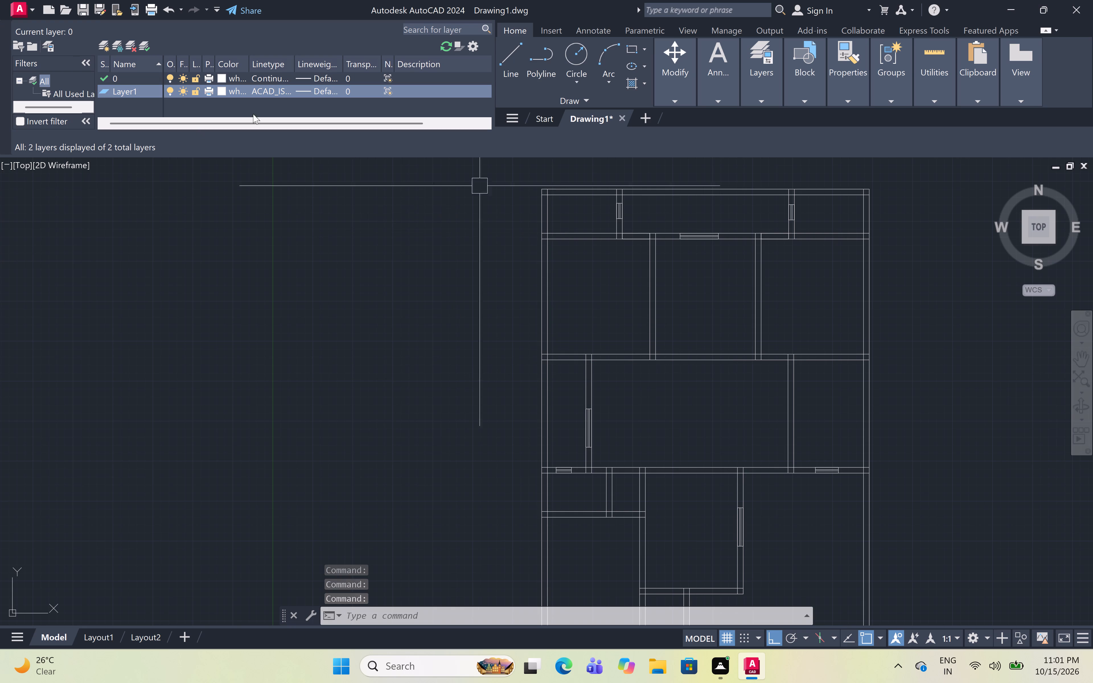
Close the layer properties manager.
left_click(6, 20)
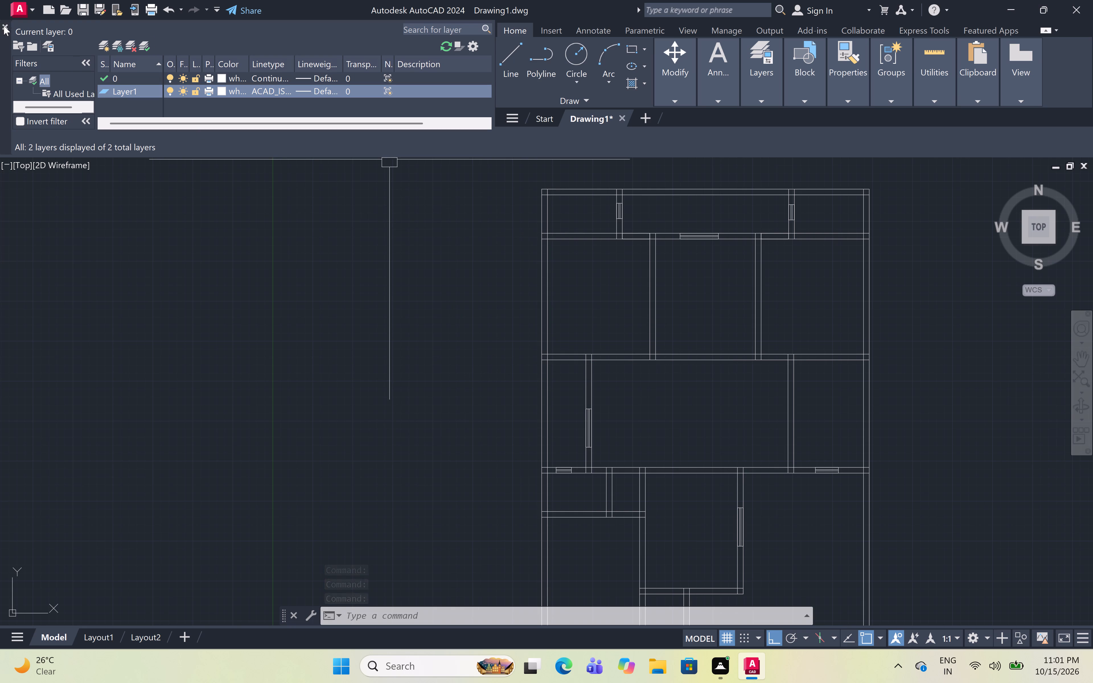
left_click(3, 26)
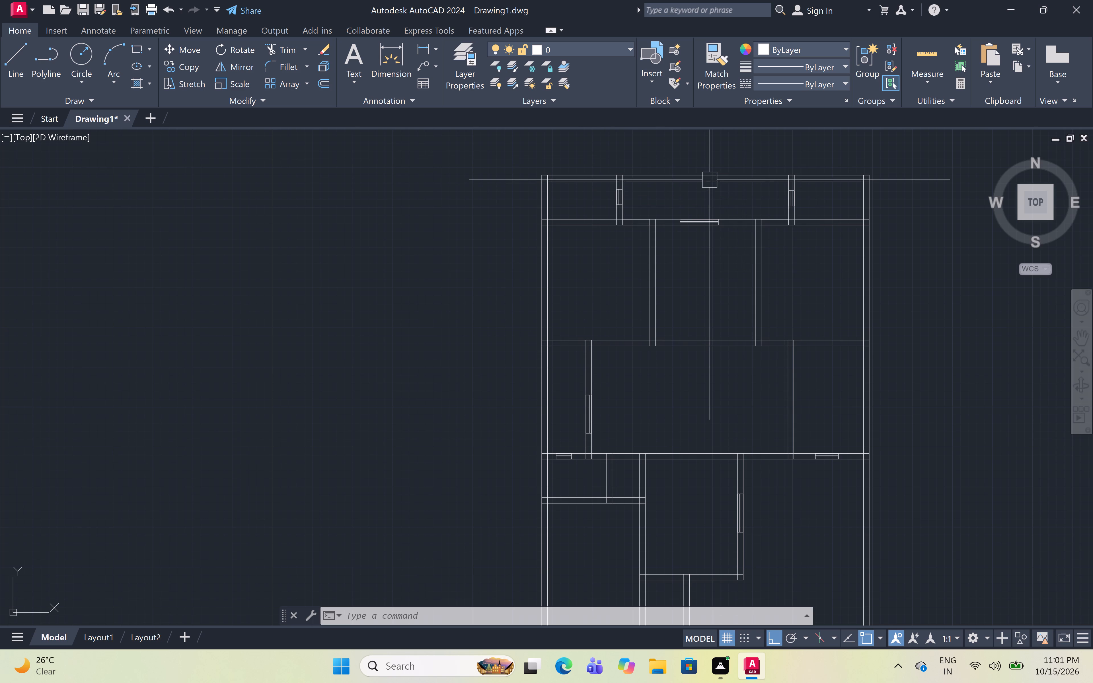
Turn off ortho mode so that lines can be drawn diagonally.
middle_click_drag(710, 180, 630, 232)
scroll(679, 242, "up", 3)
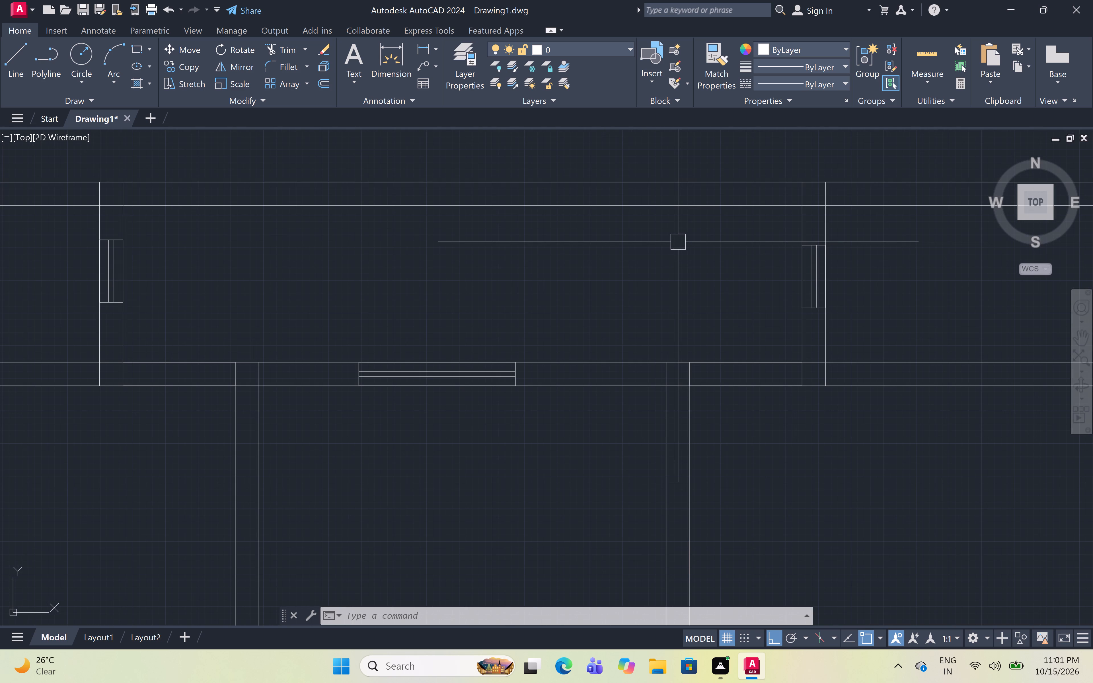
type("l")
key("space")
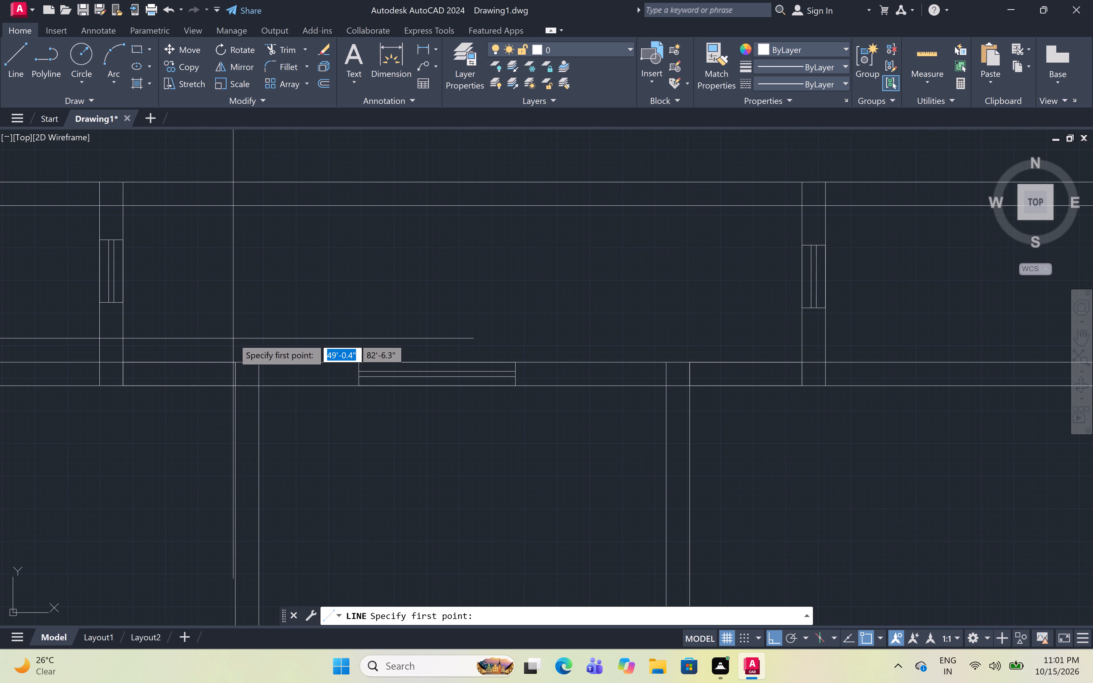
key("F8")
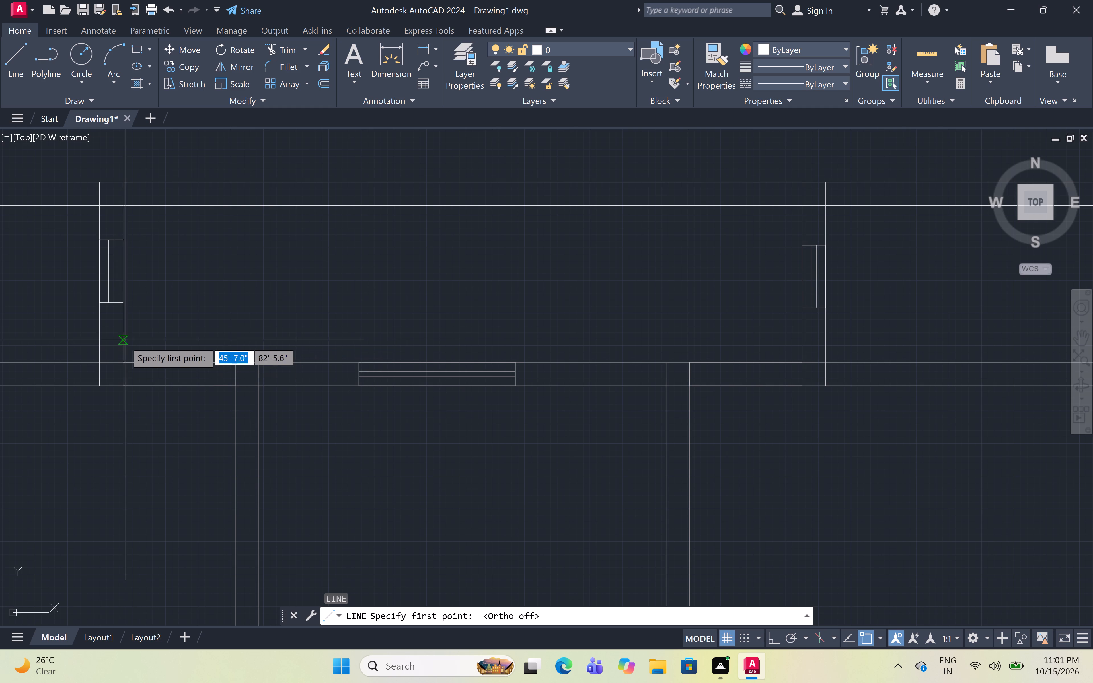
left_click(126, 360)
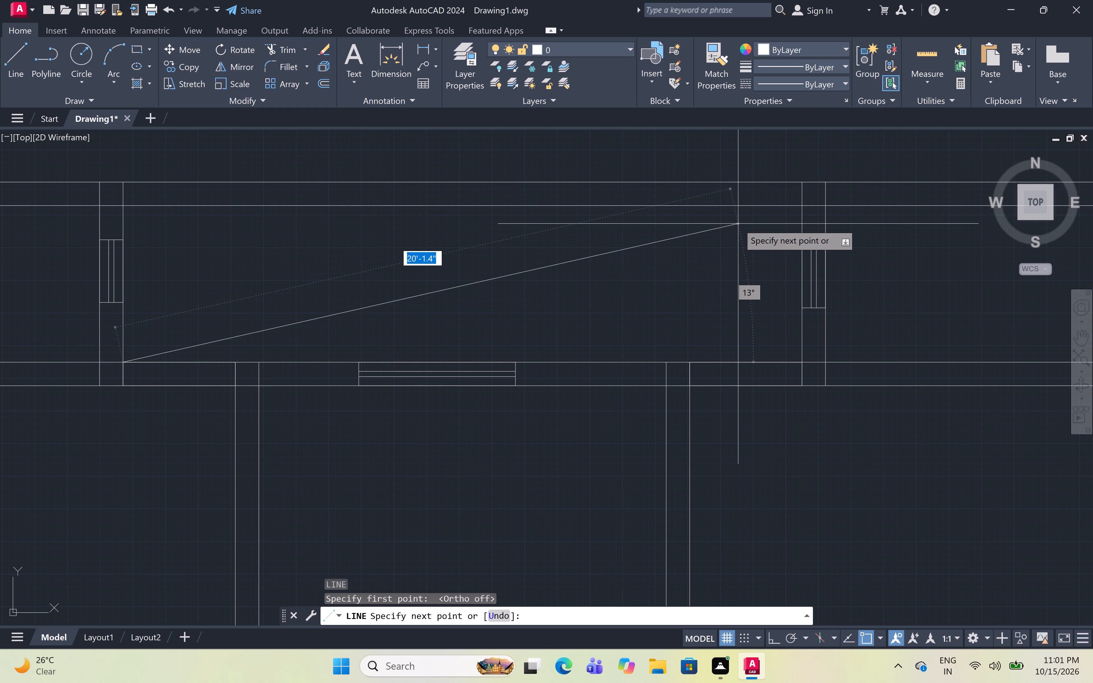
key("Escape")
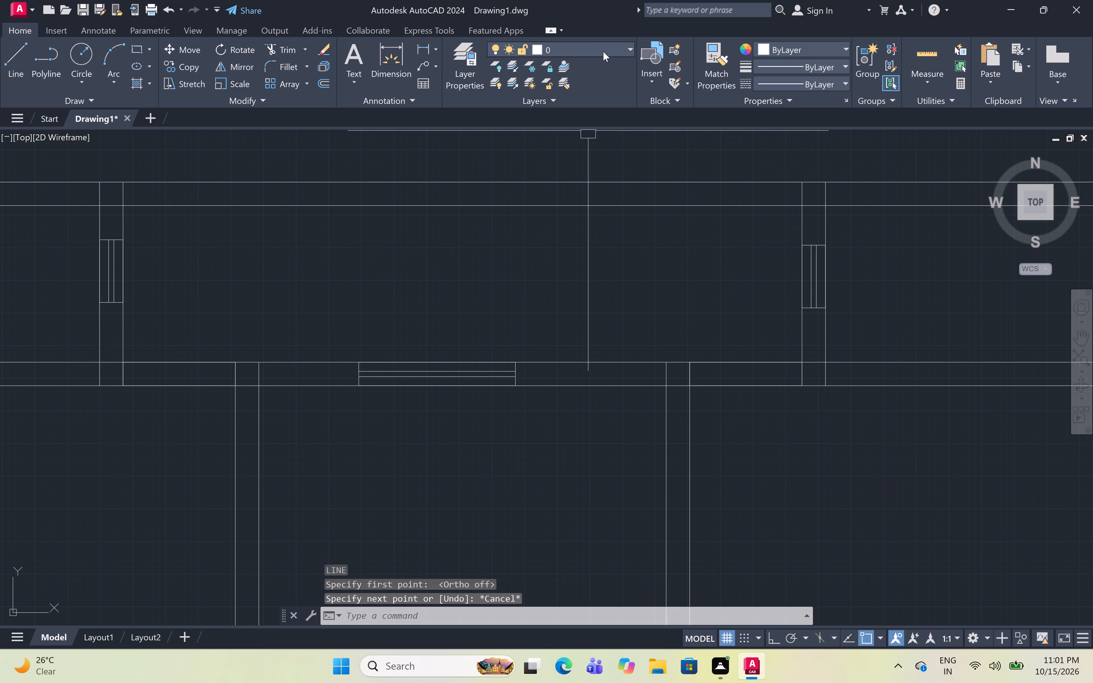
Make Layer1 the current layer.
left_click(603, 40)
left_click(597, 50)
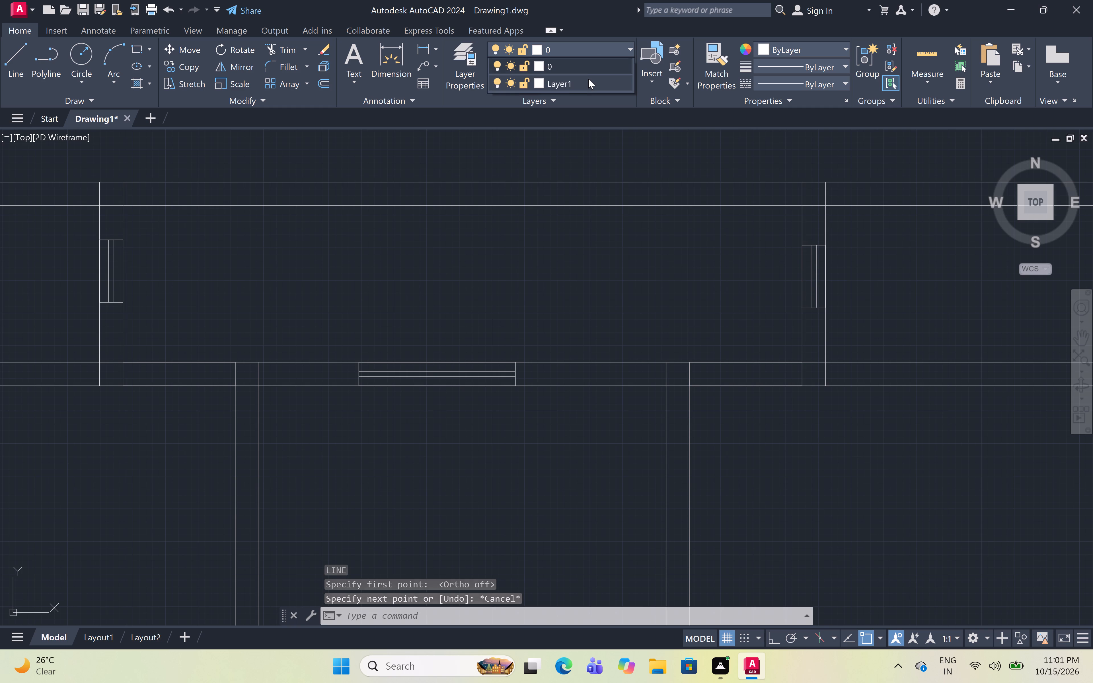
left_click(588, 79)
Draw two crossing dashed diagonal lines between the opposite inner corners of the middle room in the top row.
type("l")
key("space")
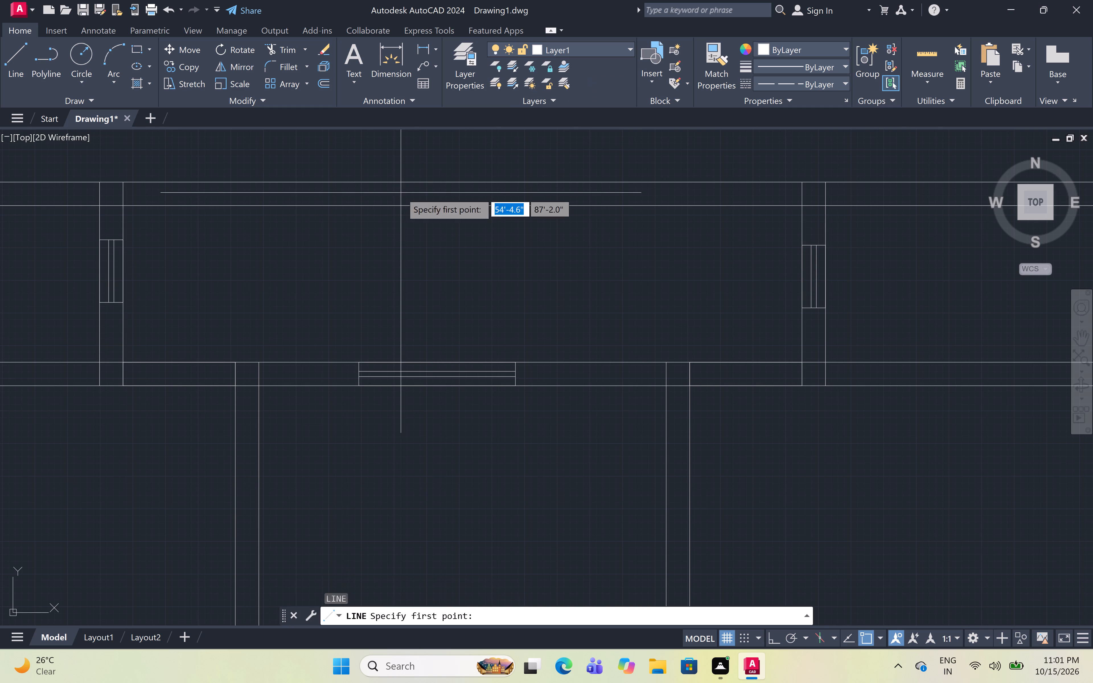
left_click(122, 361)
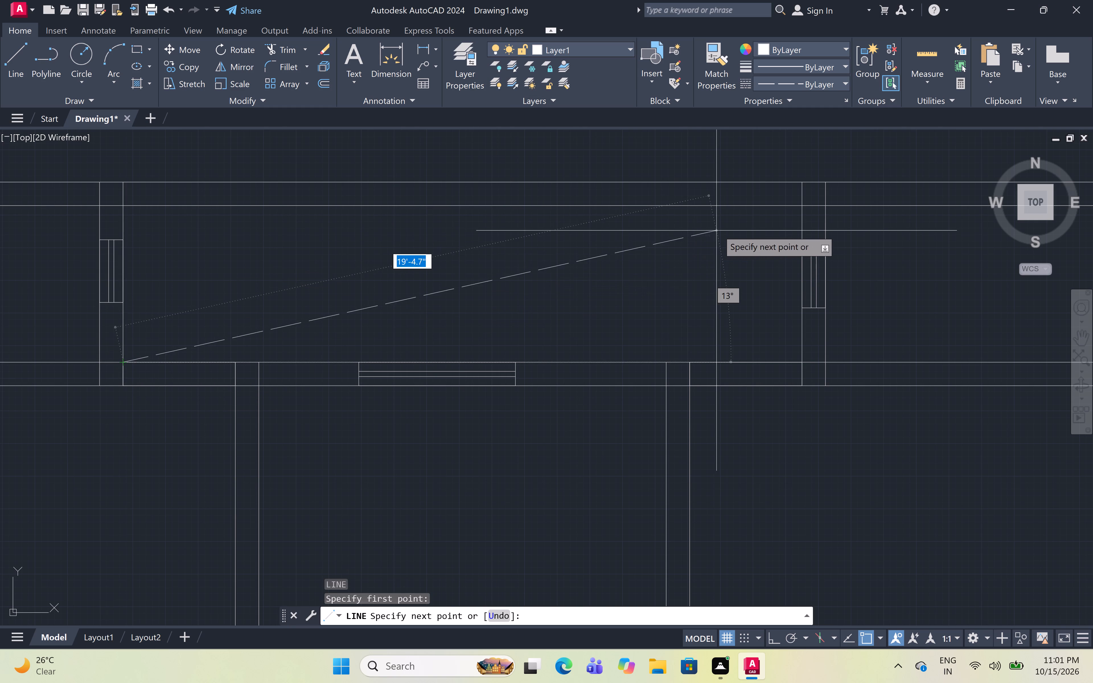
left_click(804, 204)
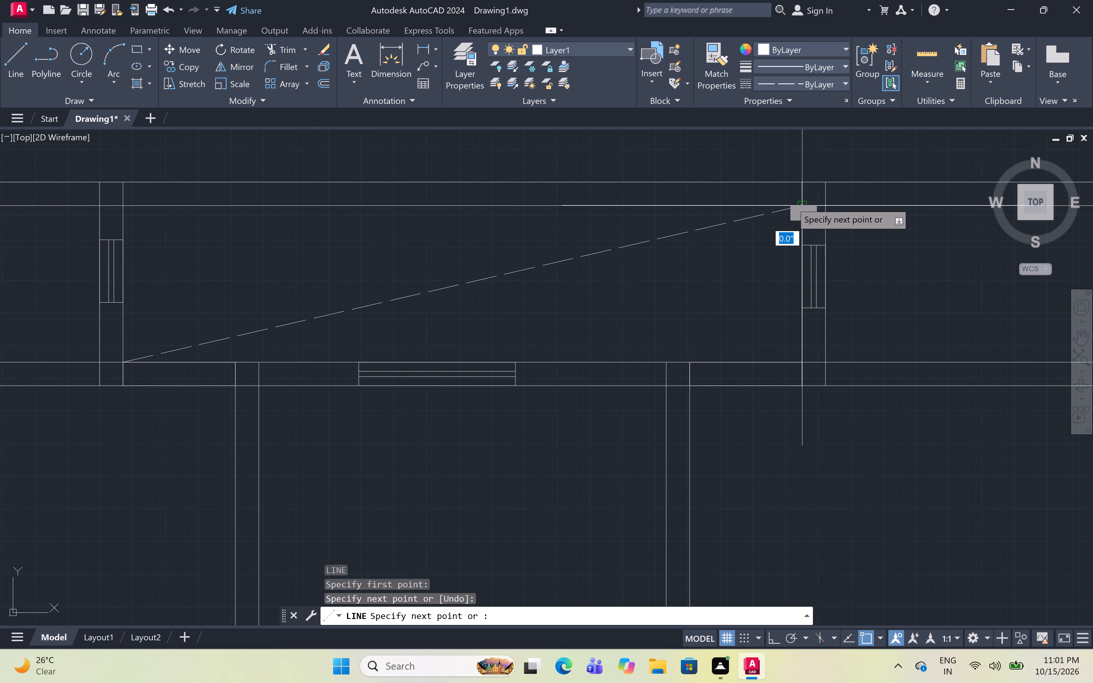
key("space")
scroll(695, 225, "down", 3)
scroll(681, 244, "up", 2)
key("space")
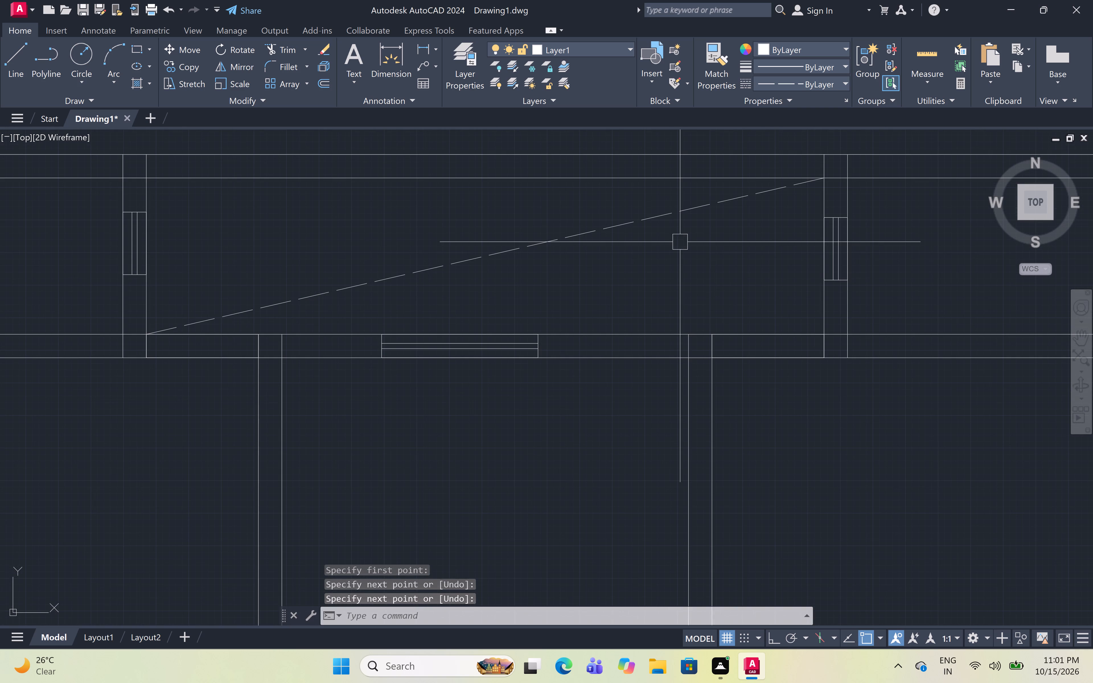
left_click(824, 333)
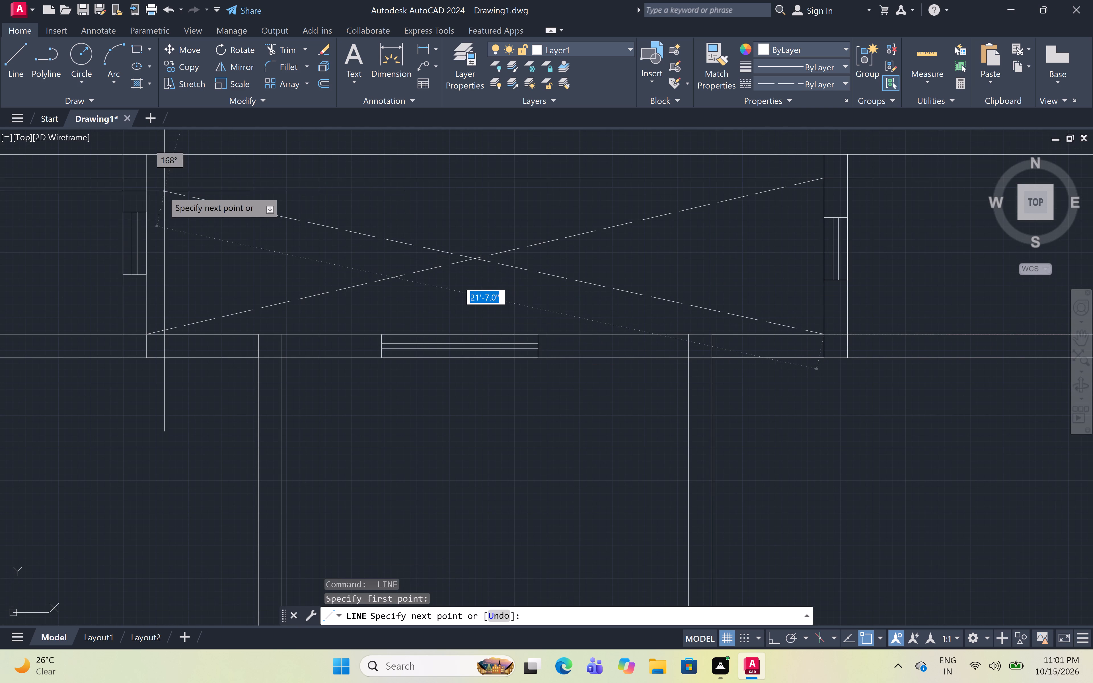
left_click(147, 180)
key("space")
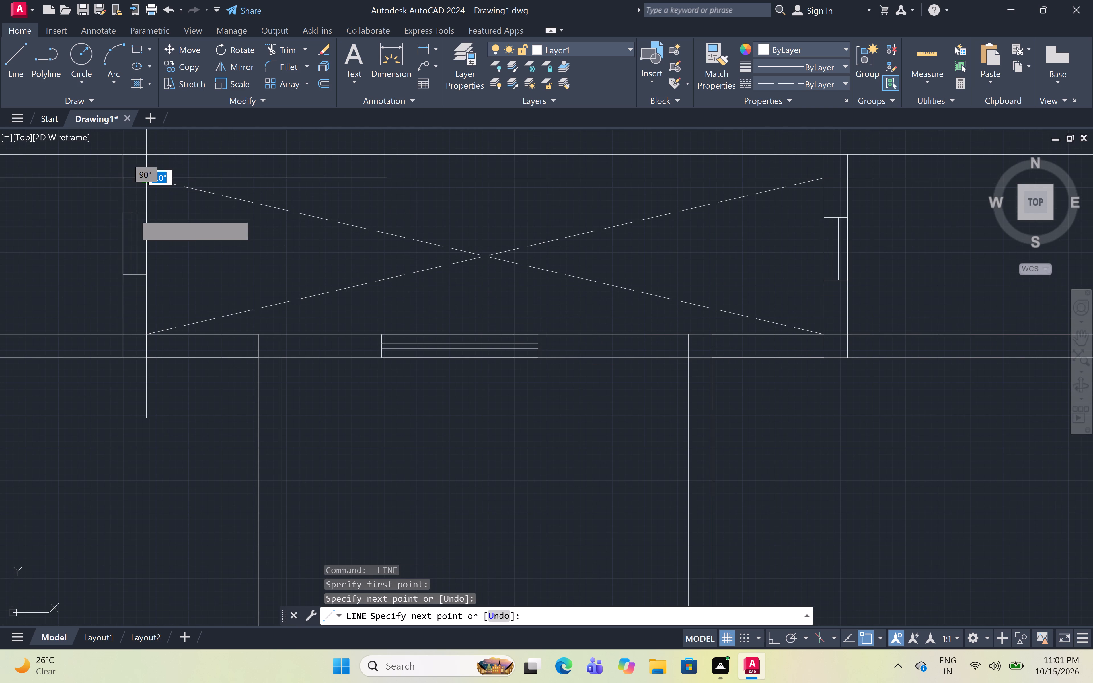
Draw two crossing dashed diagonal lines between the opposite inner corners of the narrow room at the third row's left end.
scroll(393, 195, "down", 5)
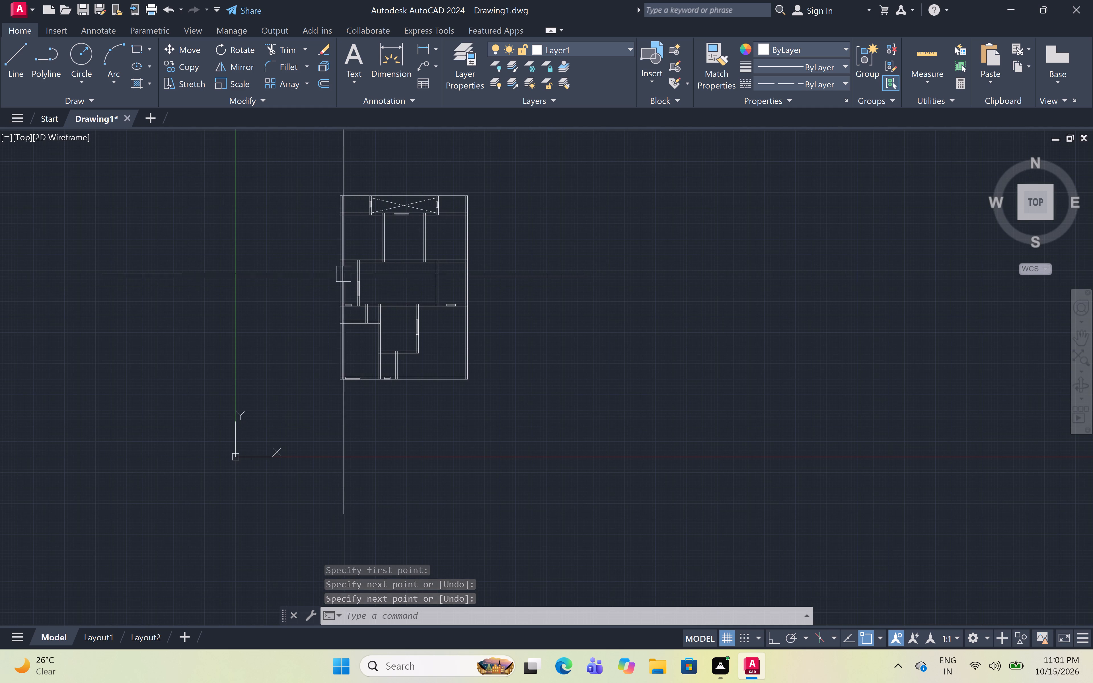
scroll(350, 264, "up", 4)
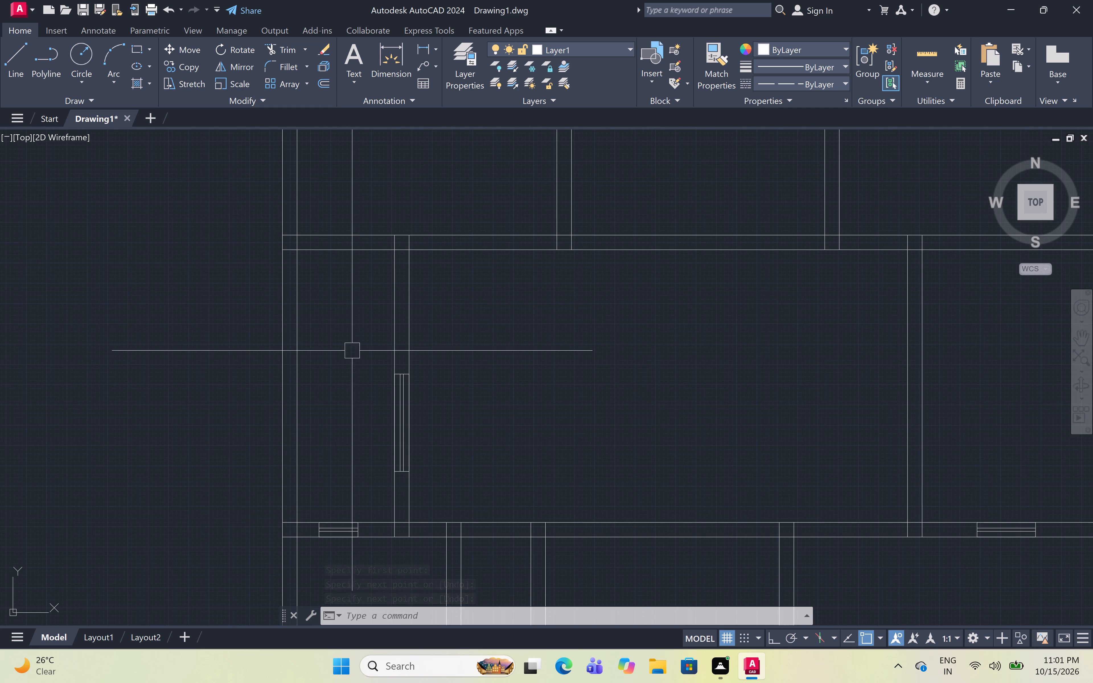
key("space")
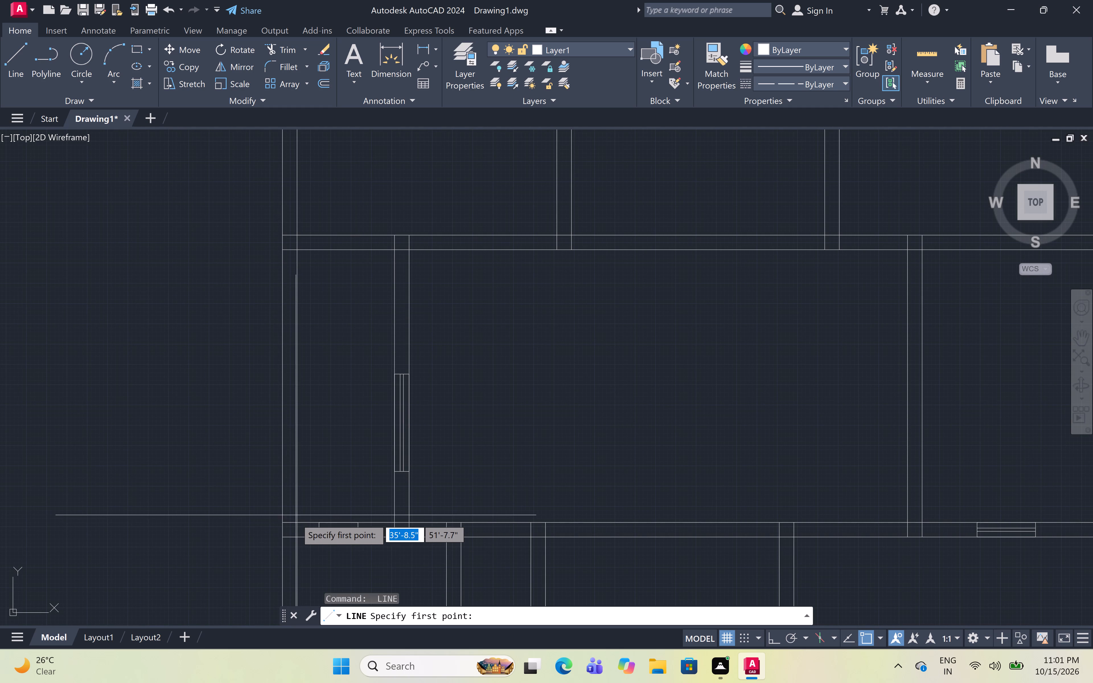
left_click(295, 523)
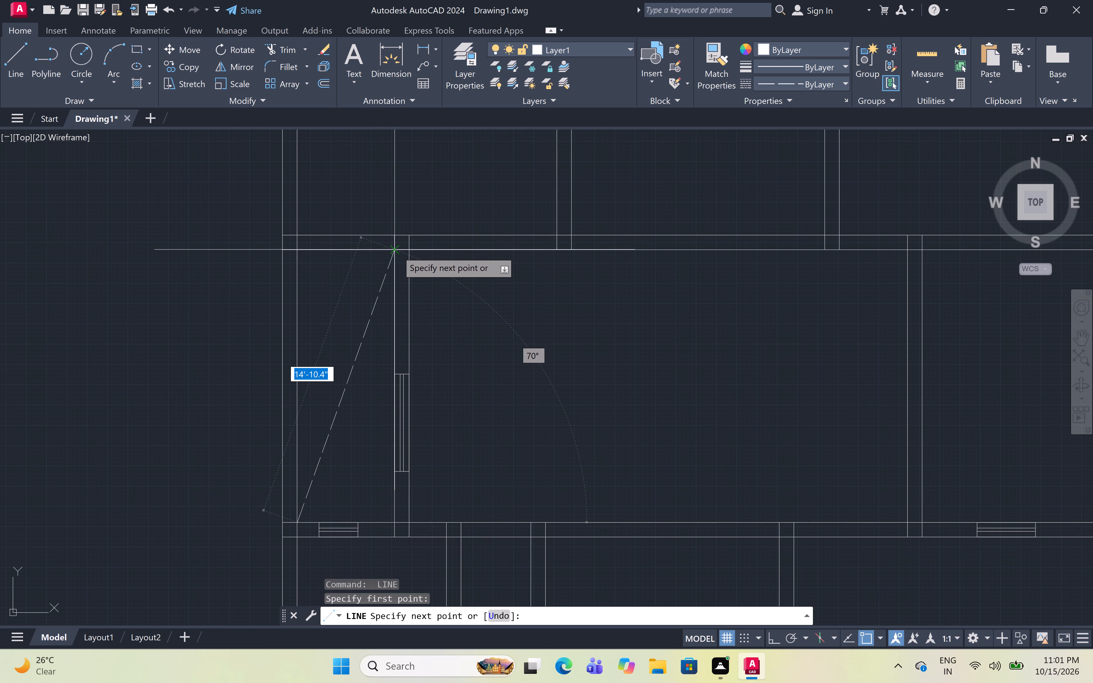
left_click(397, 248)
key("space")
key("space")
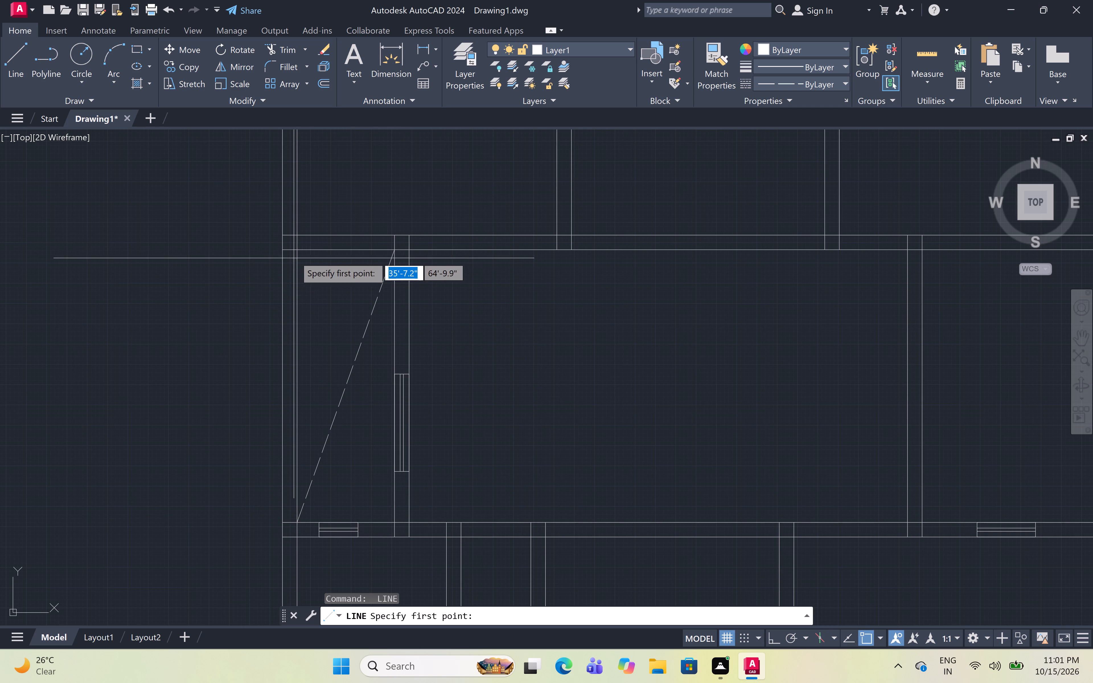
left_click(297, 247)
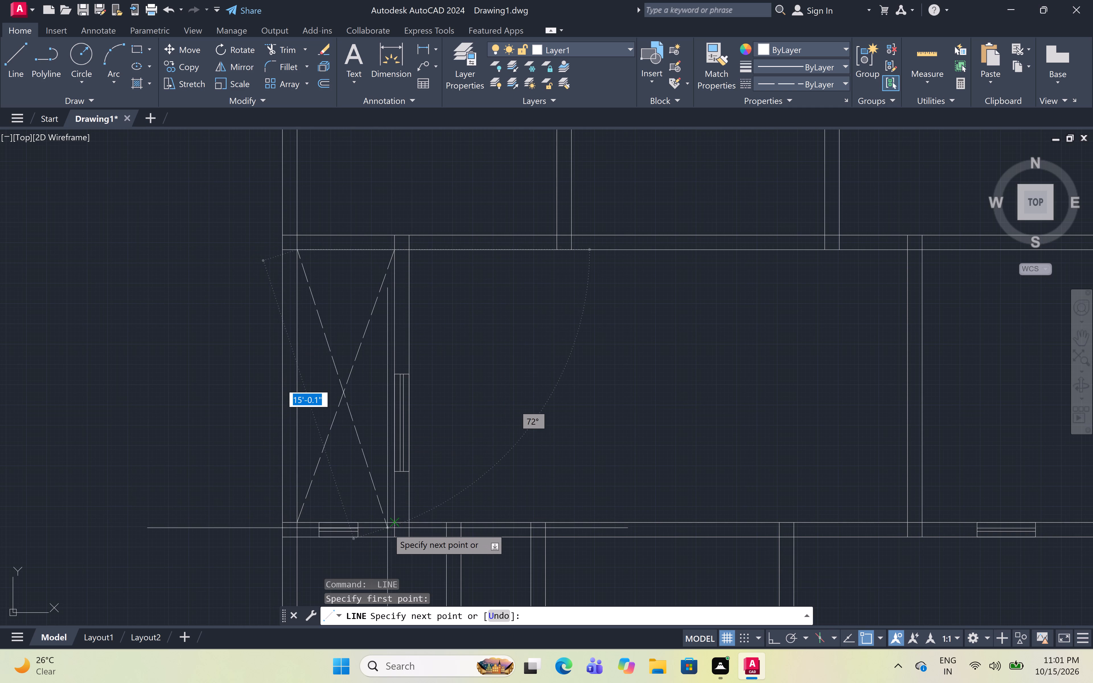
left_click(394, 525)
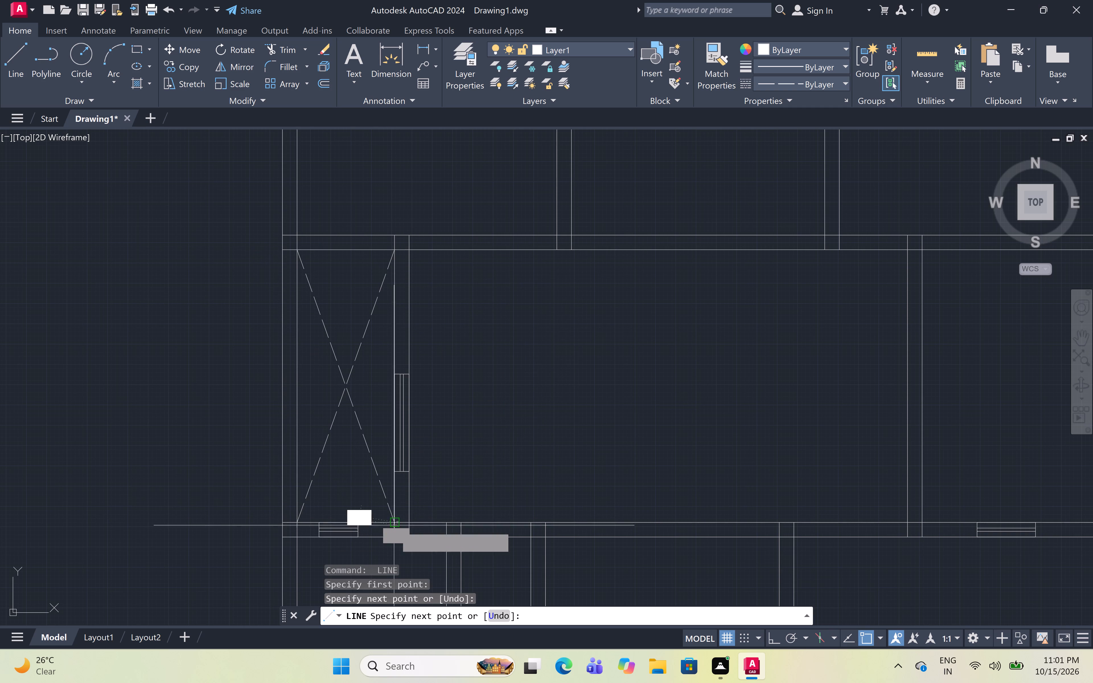
key("space")
Examine the overall floor plan, from the lower rooms up to the top row.
scroll(401, 381, "down", 5)
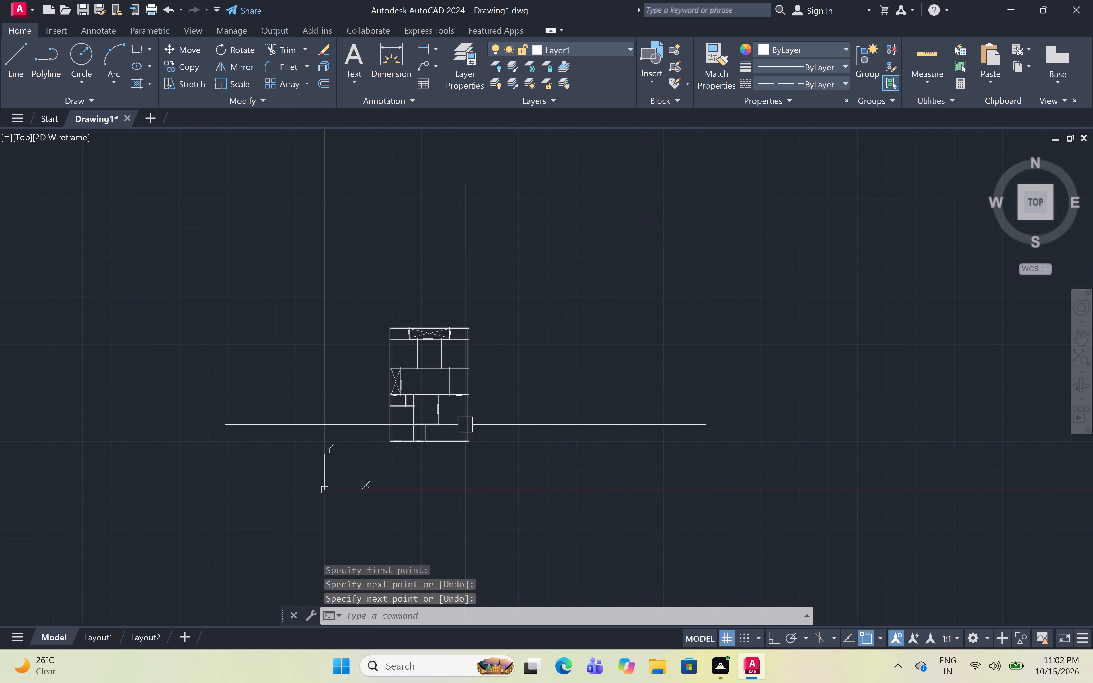
scroll(465, 425, "up", 3)
scroll(451, 402, "up", 1)
middle_click_drag(451, 401, 484, 441)
scroll(483, 441, "down", 1)
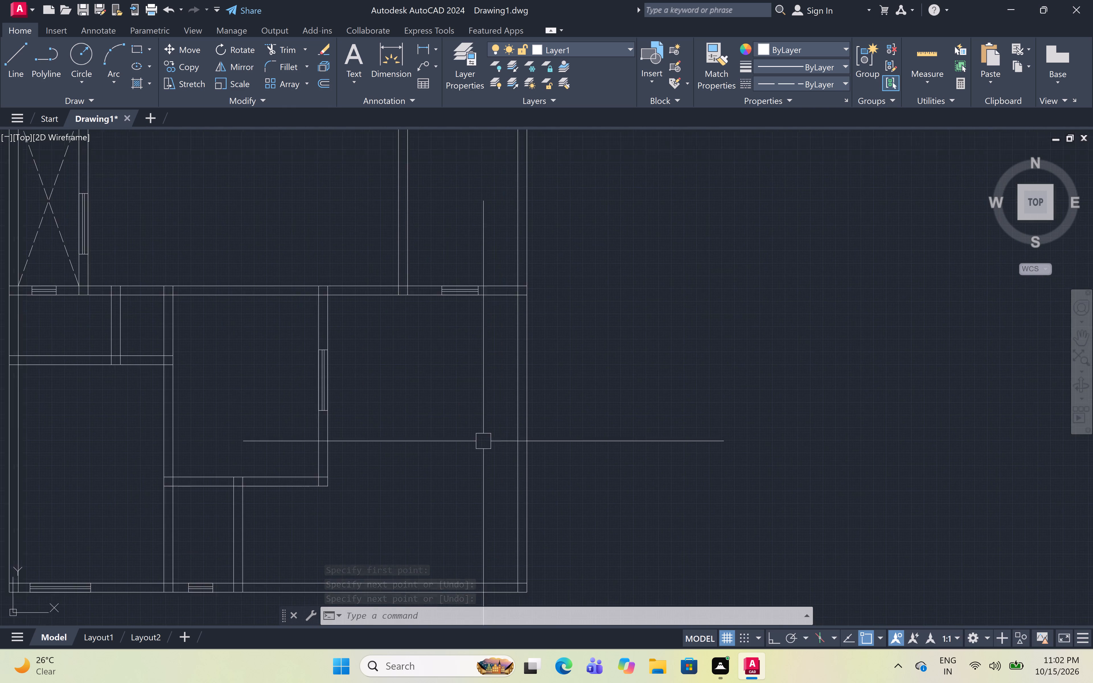
middle_click_drag(483, 440, 497, 466)
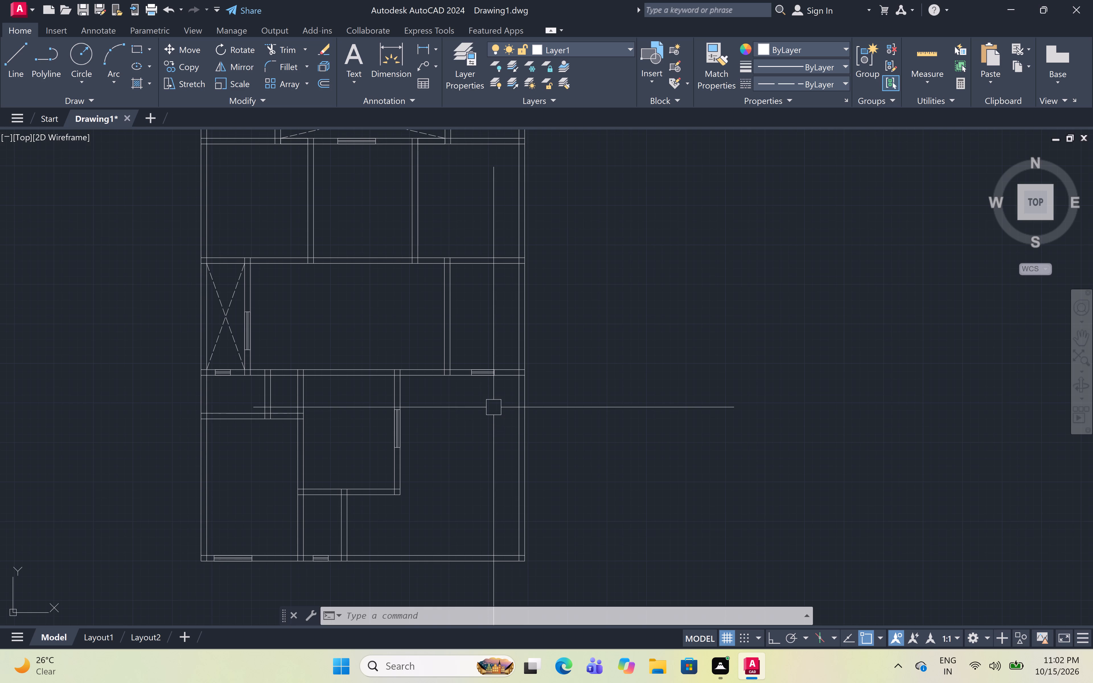
middle_click_drag(450, 357, 472, 396)
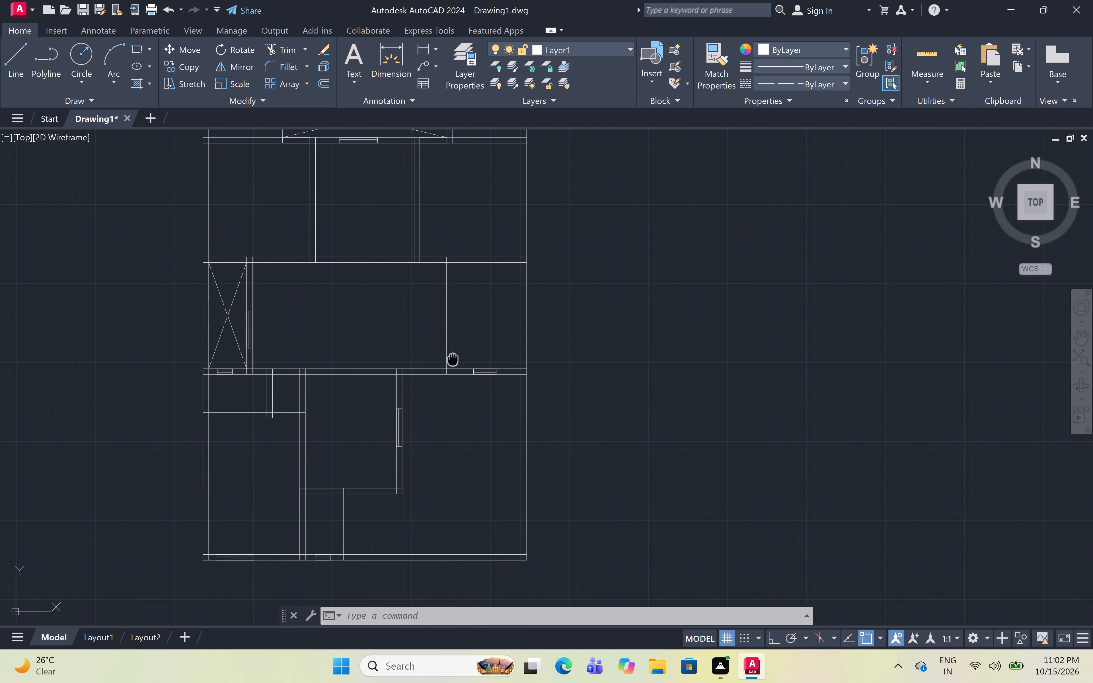
middle_click_drag(472, 396, 472, 397)
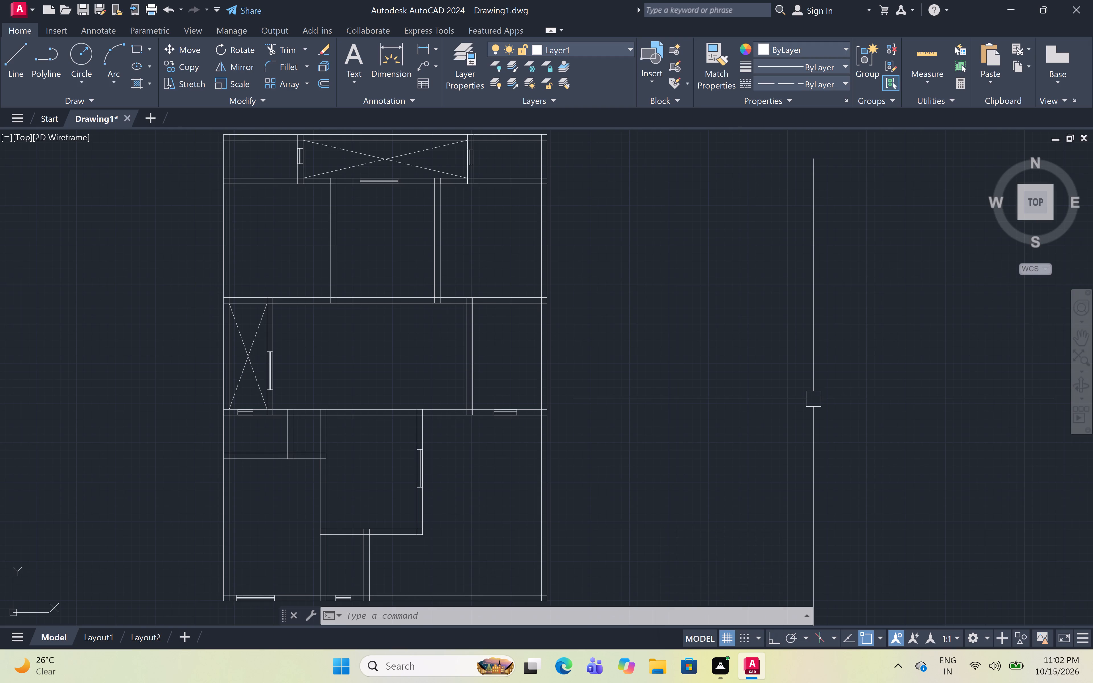
scroll(808, 384, "down", 2)
middle_click_drag(807, 382, 795, 367)
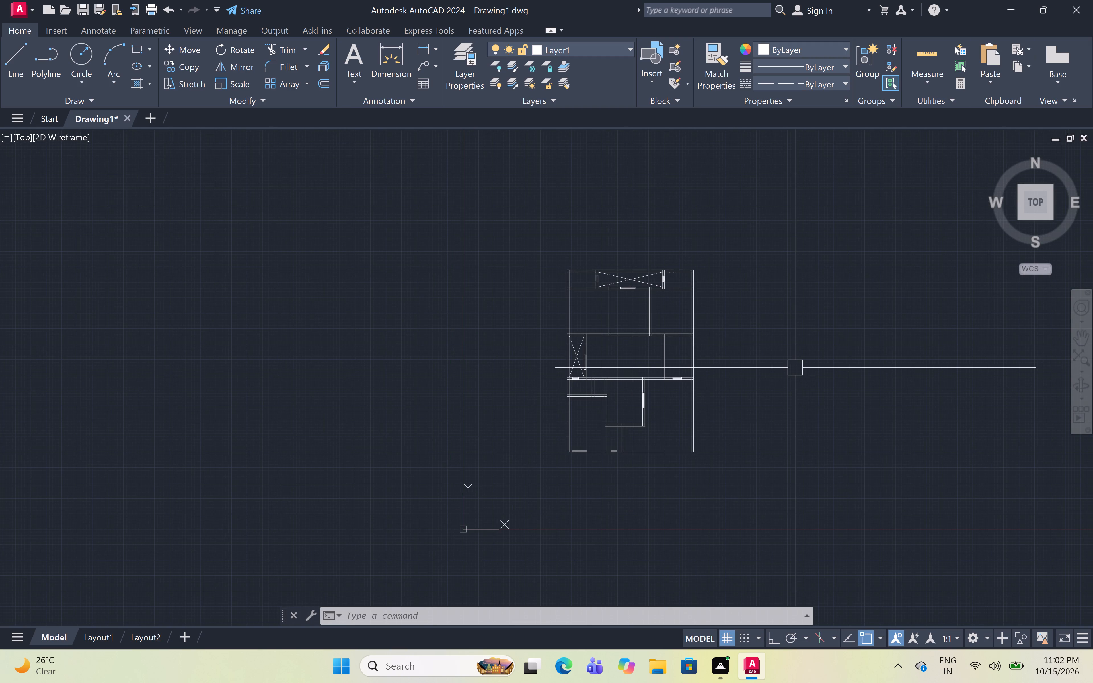
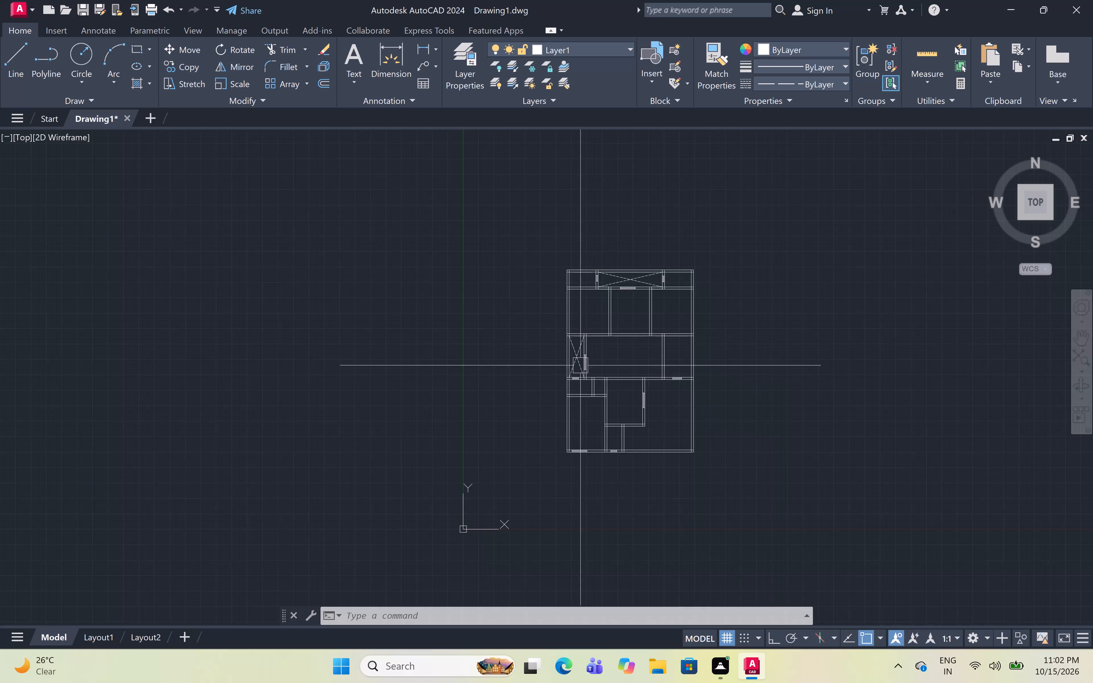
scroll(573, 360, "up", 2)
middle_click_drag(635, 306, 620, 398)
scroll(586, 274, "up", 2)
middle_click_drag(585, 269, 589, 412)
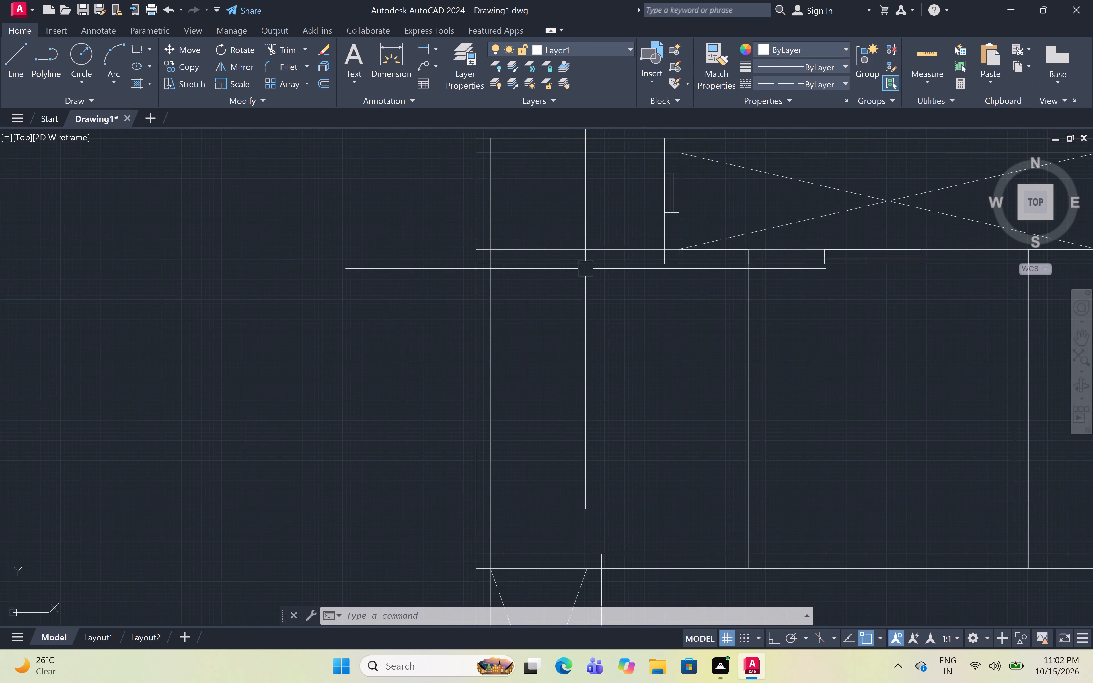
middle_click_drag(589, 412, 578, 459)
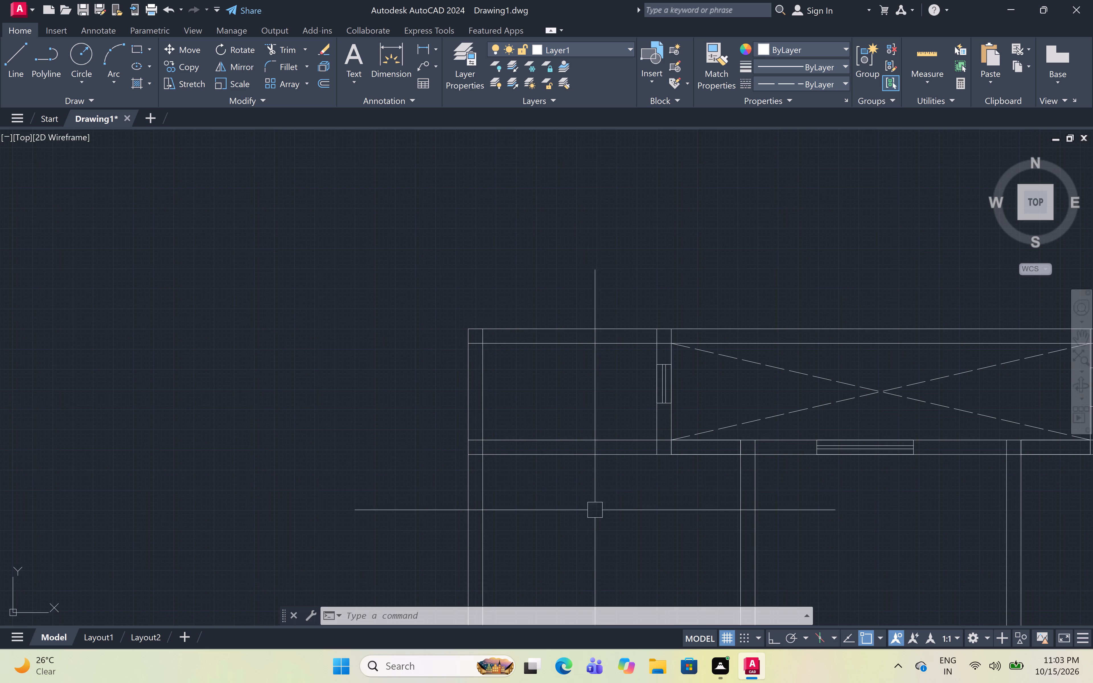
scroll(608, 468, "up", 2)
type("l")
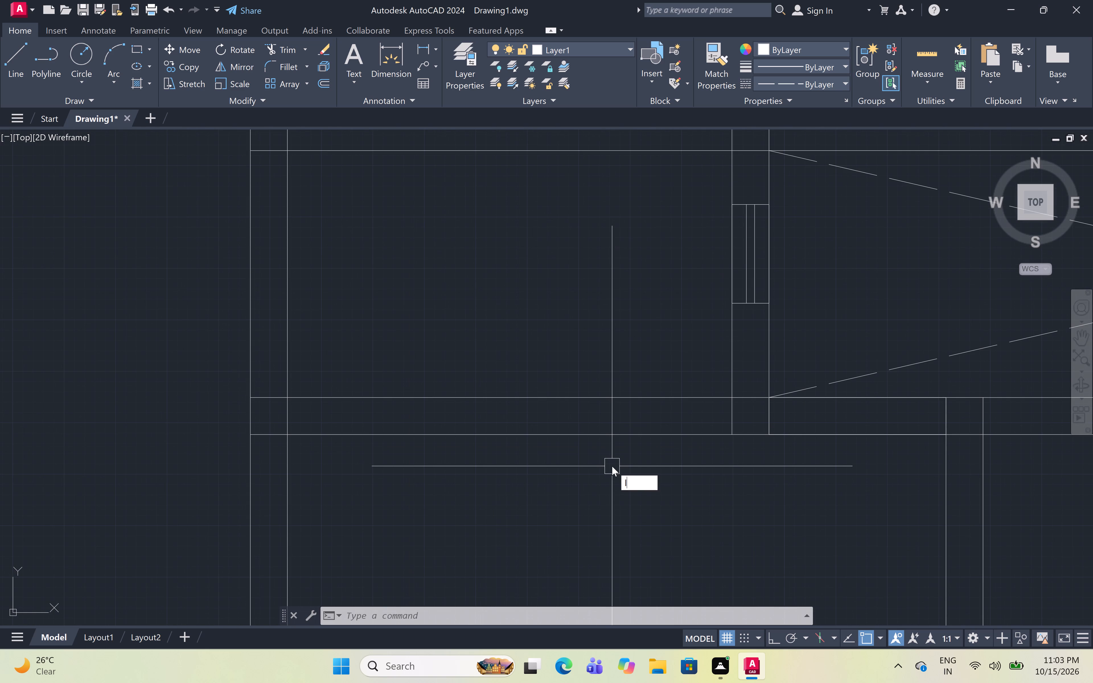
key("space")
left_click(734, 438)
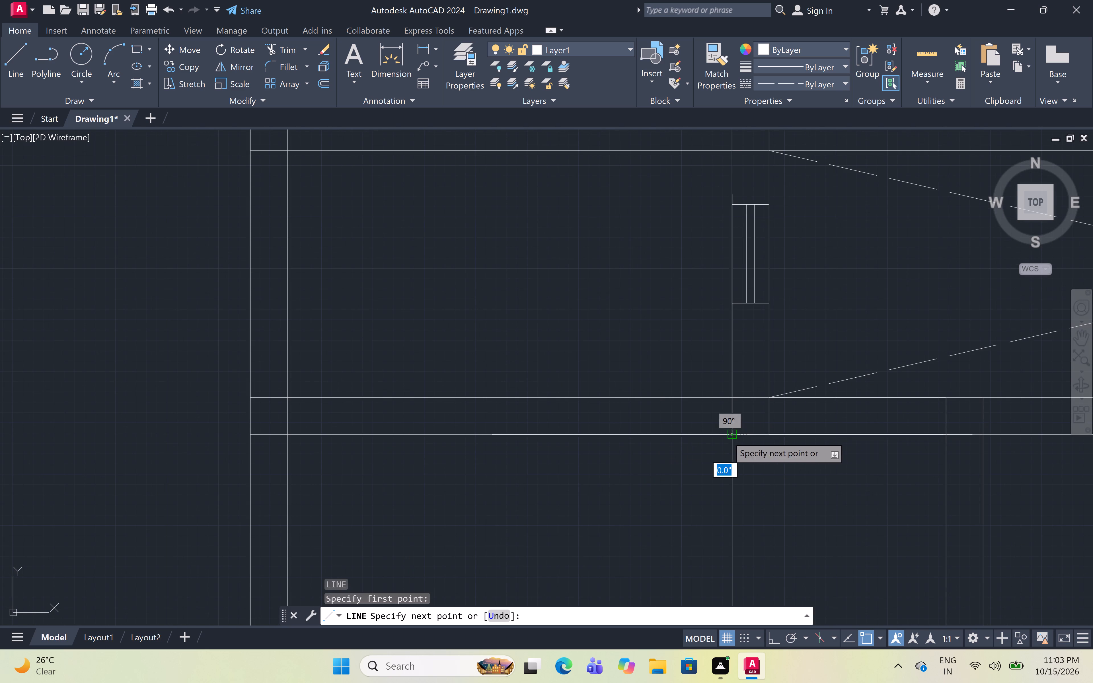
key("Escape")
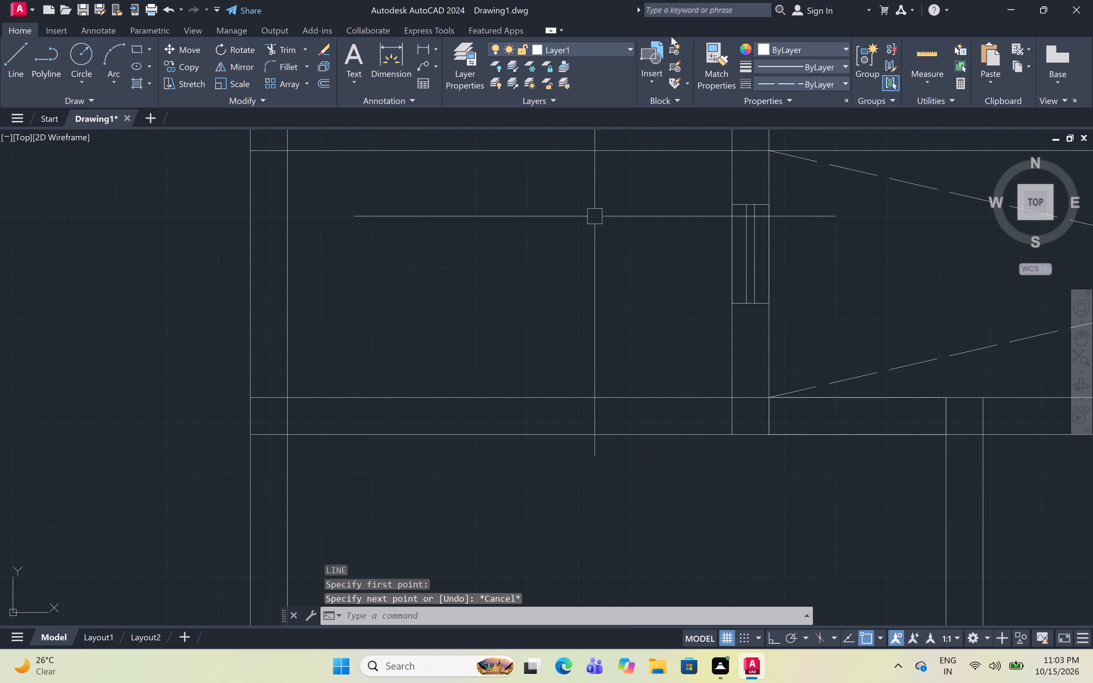
Make layer 0 the current layer.
left_click(610, 42)
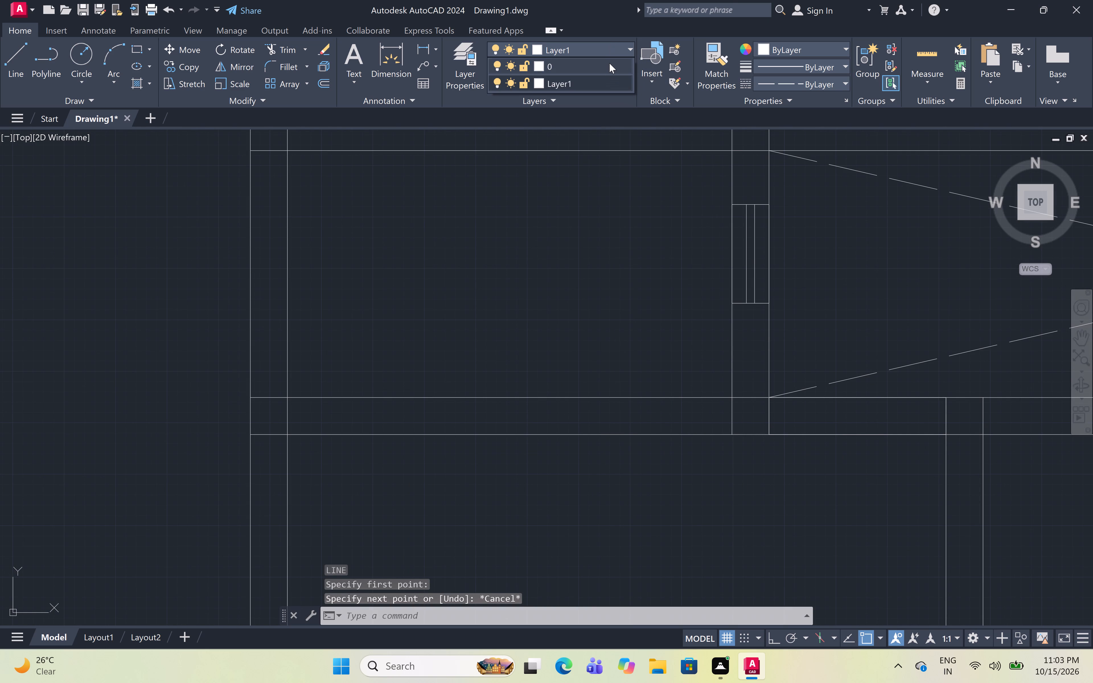
left_click(609, 61)
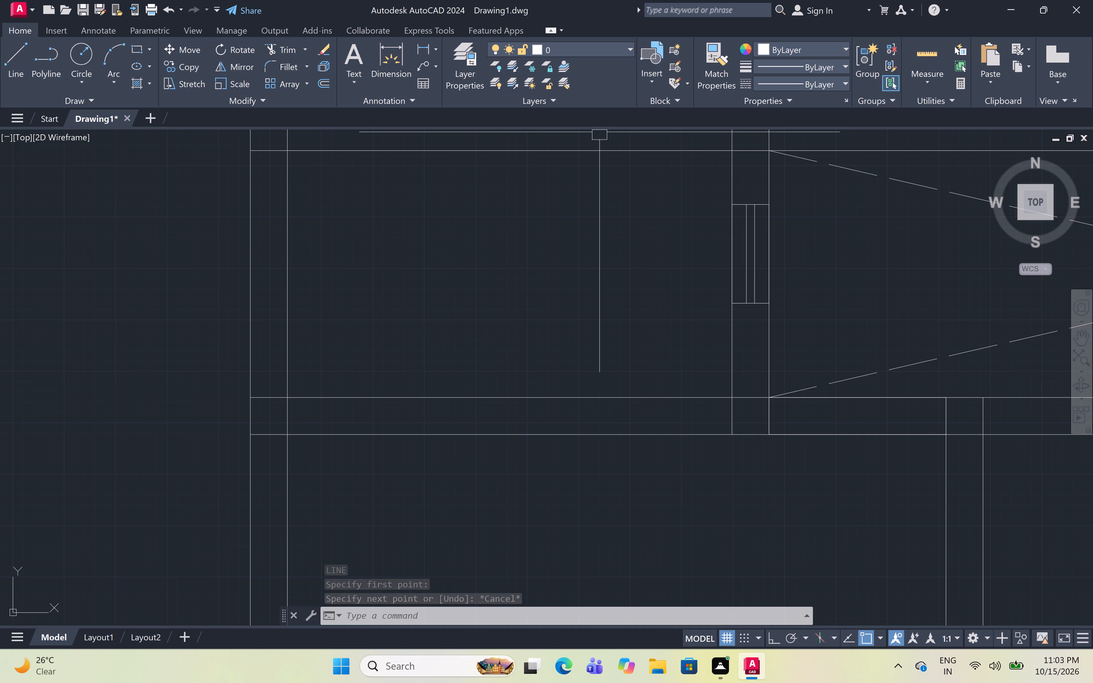
With Ortho on, outline a door by the top-left room's window wall: 3" offset, 2' upright leaf, 2' opening, and jamb line across the lower wall.
type("l")
key("space")
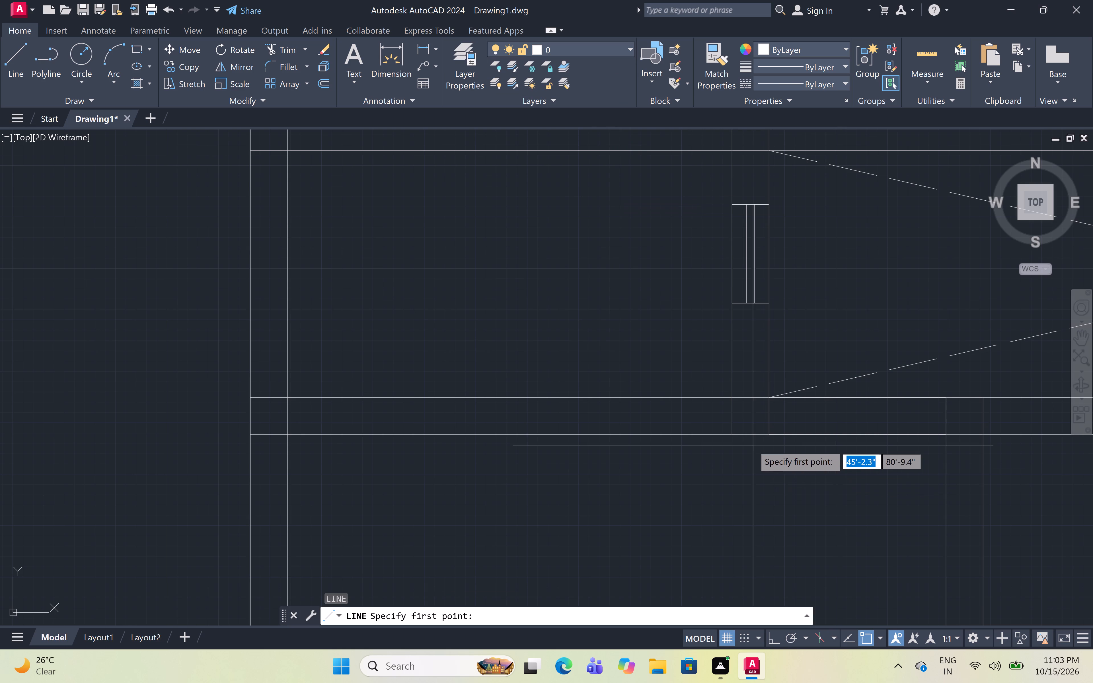
left_click(733, 433)
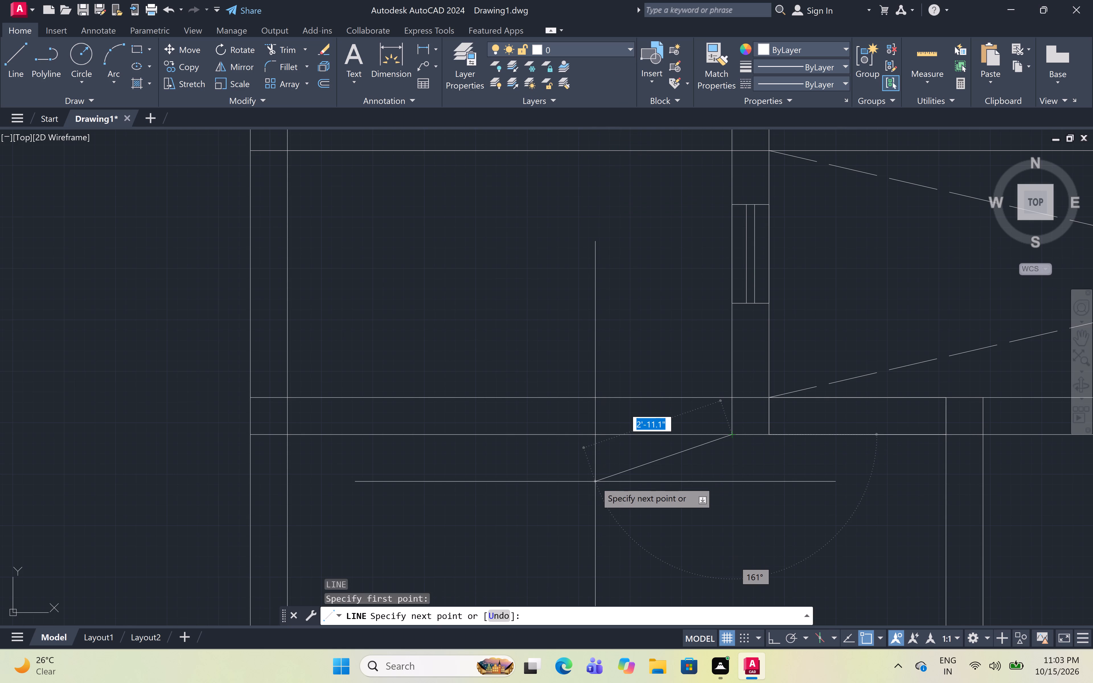
key("F8")
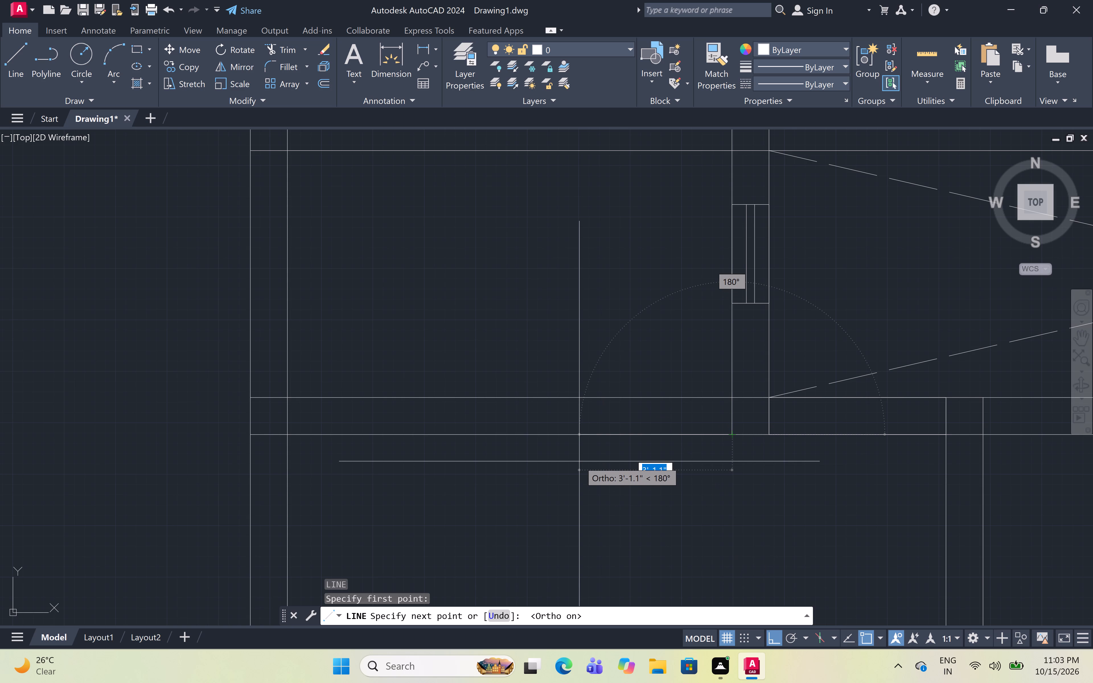
key("3")
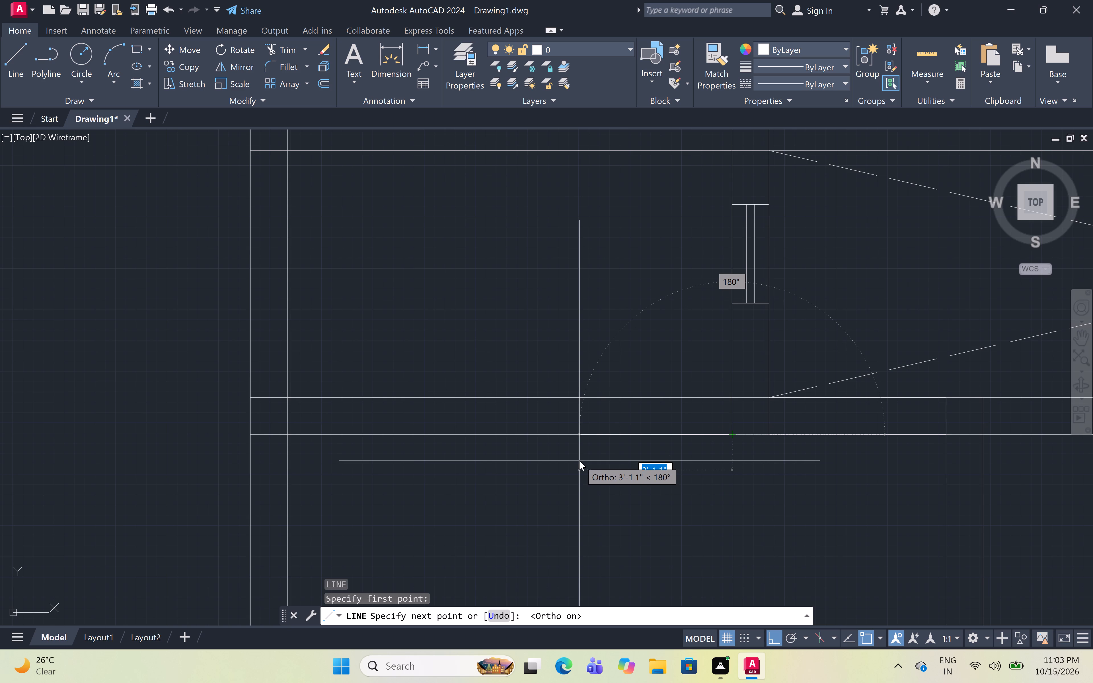
type("\"")
key("space")
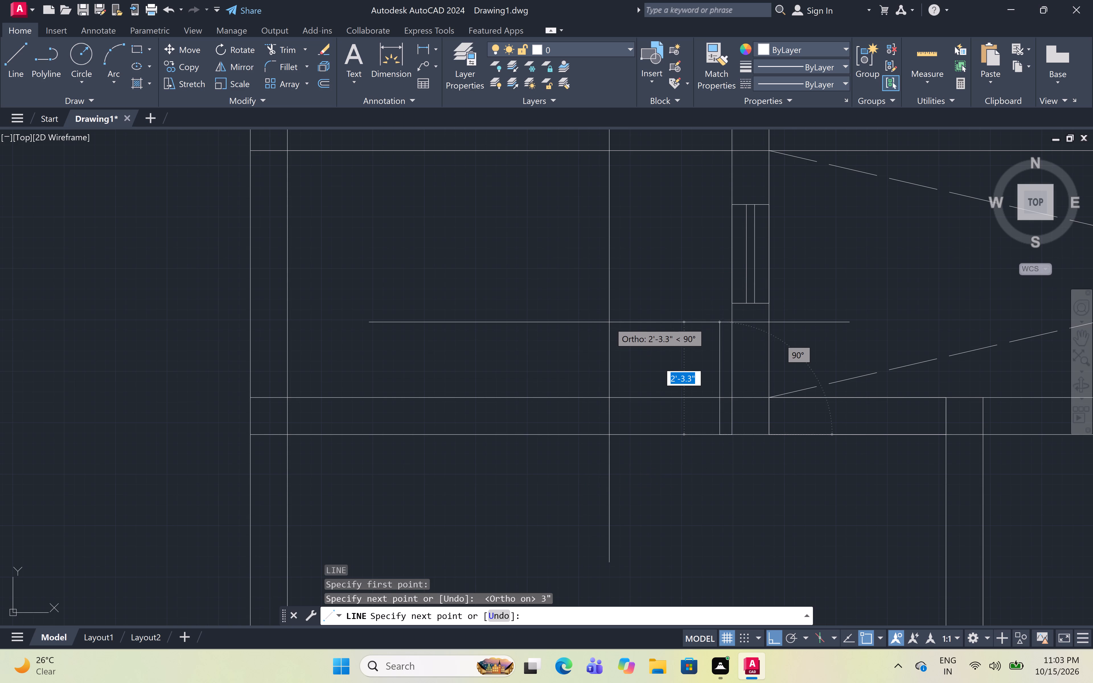
type("2'")
key("space")
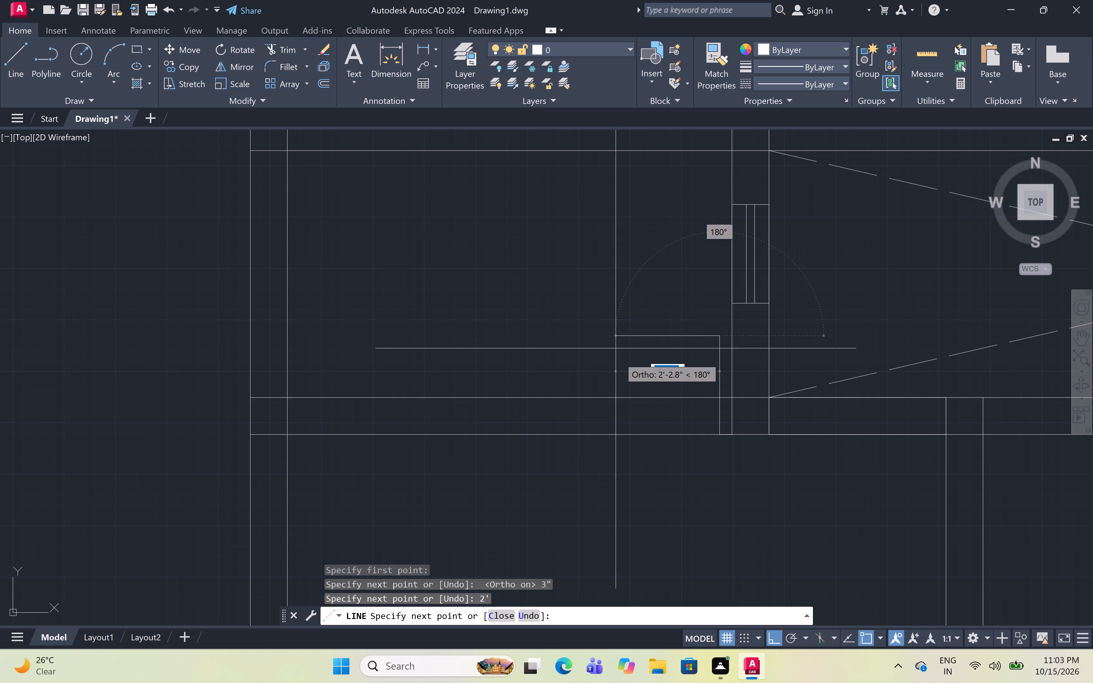
left_click(718, 435)
key("2")
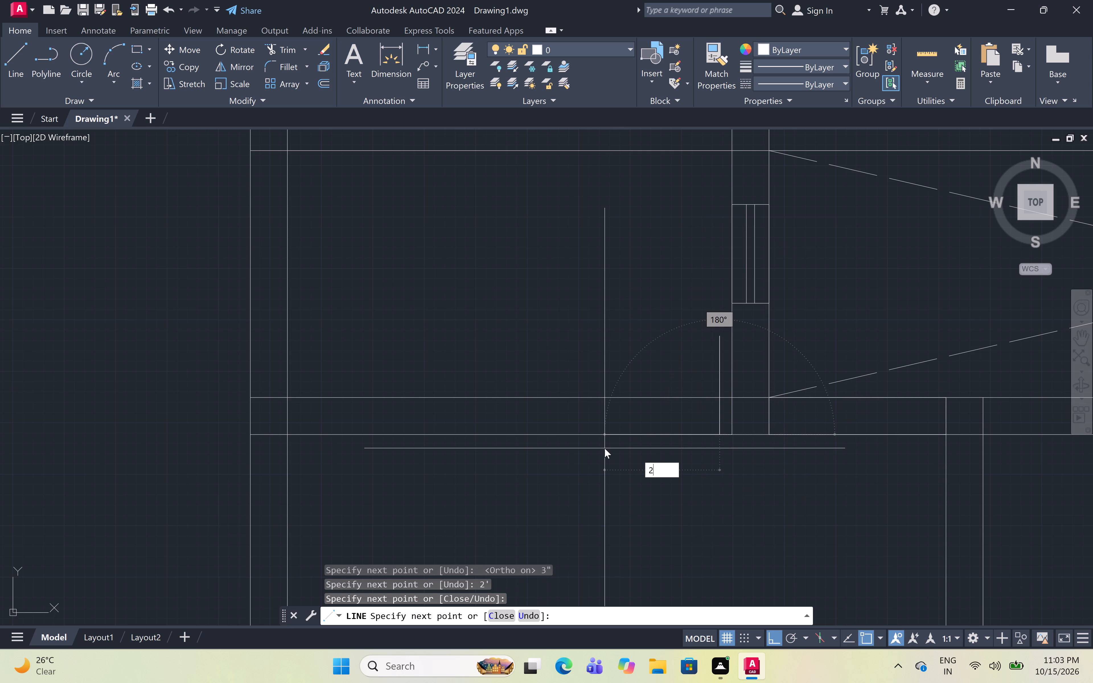
key("apostrophe")
key("space")
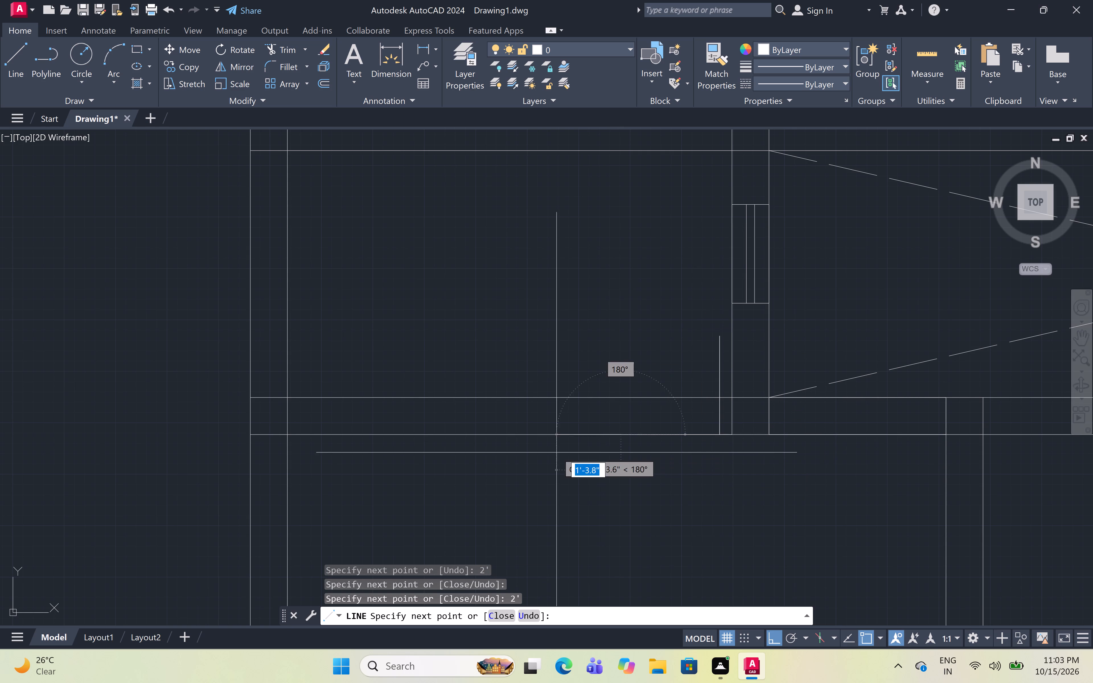
left_click(617, 396)
key("Escape")
Draw a 3" line along the top-right room's lower wall line, starting at the foot of its window wall.
scroll(636, 364, "down", 3)
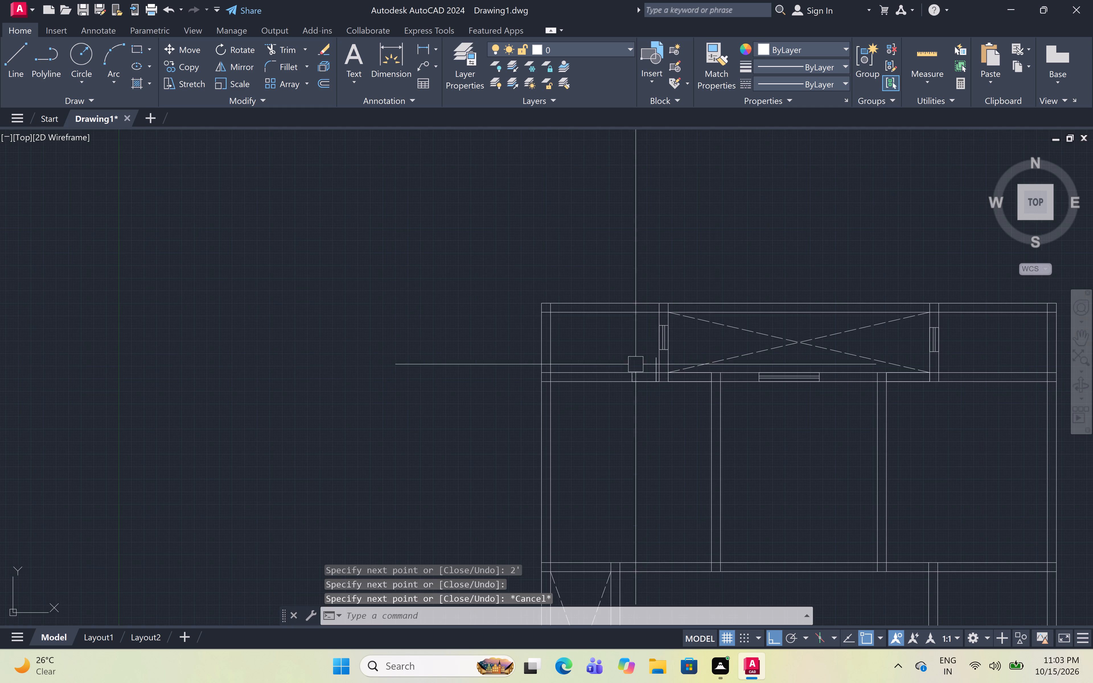
middle_click_drag(635, 364, 430, 387)
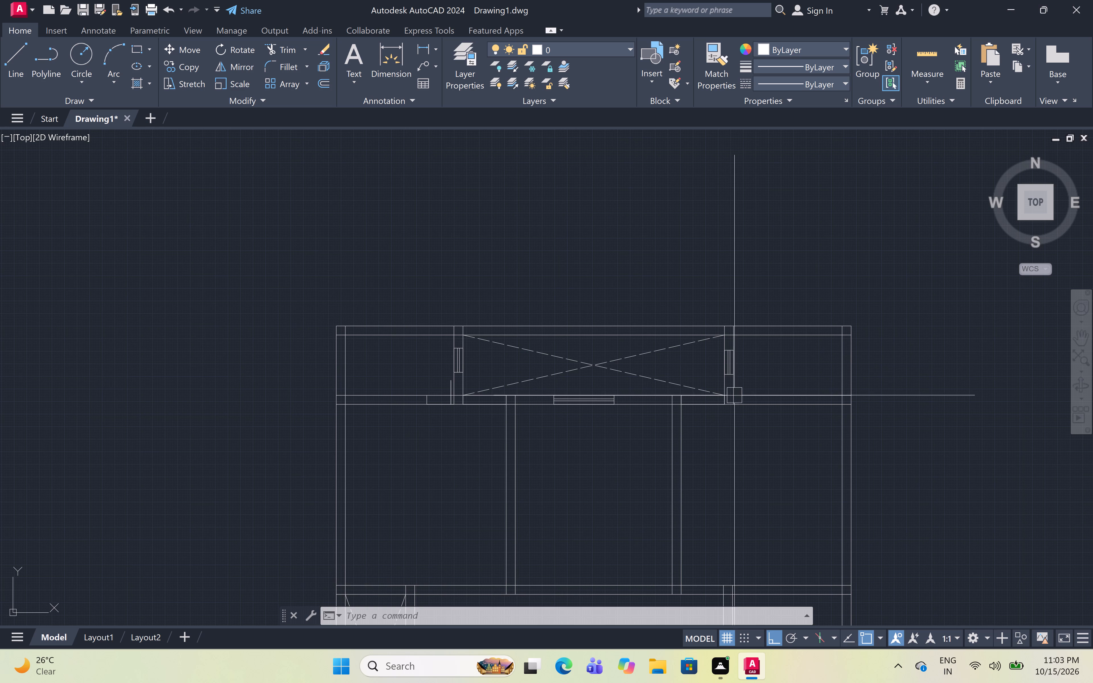
scroll(735, 390, "up", 5)
scroll(753, 382, "down", 2)
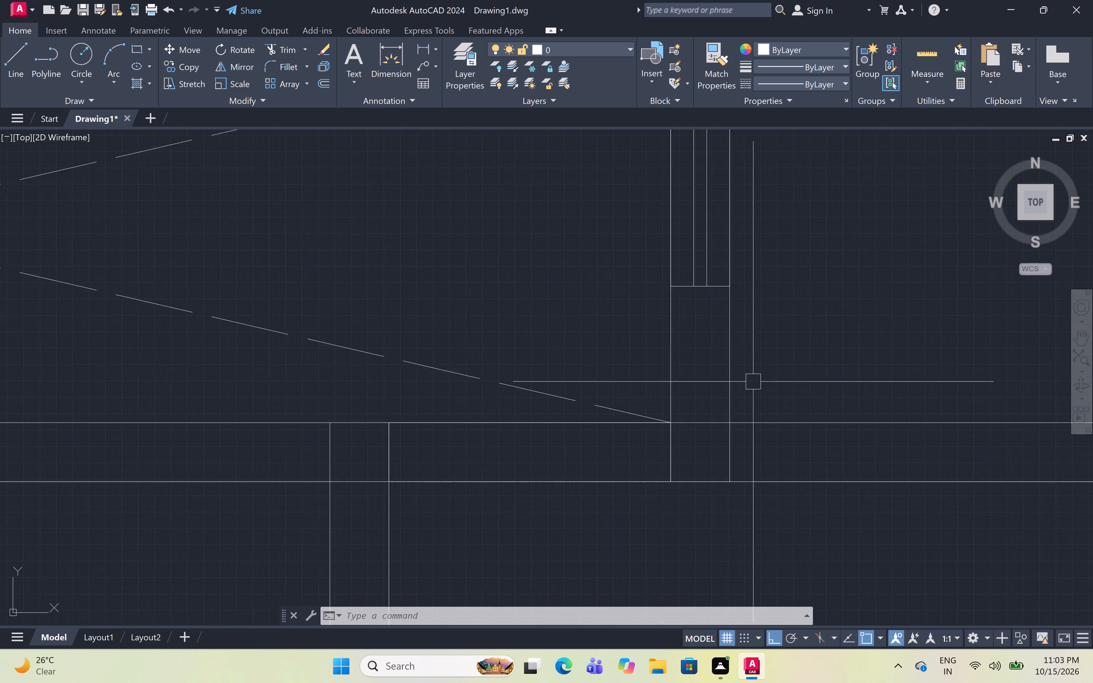
middle_click_drag(753, 379, 683, 464)
type("l")
key("space")
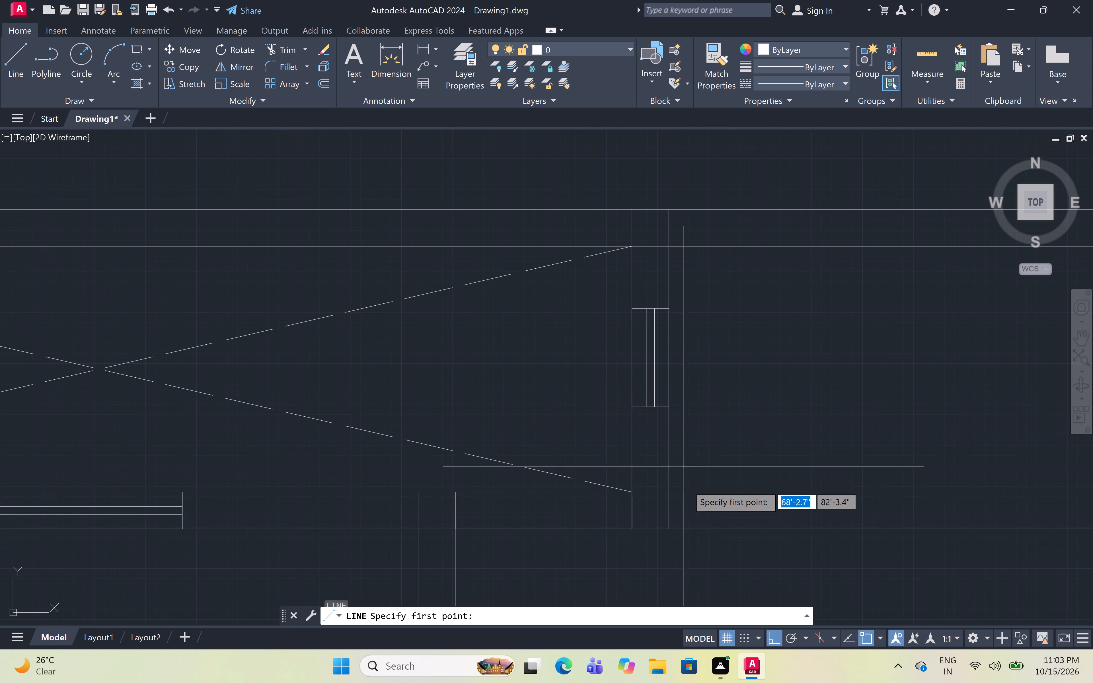
left_click(670, 530)
key("3")
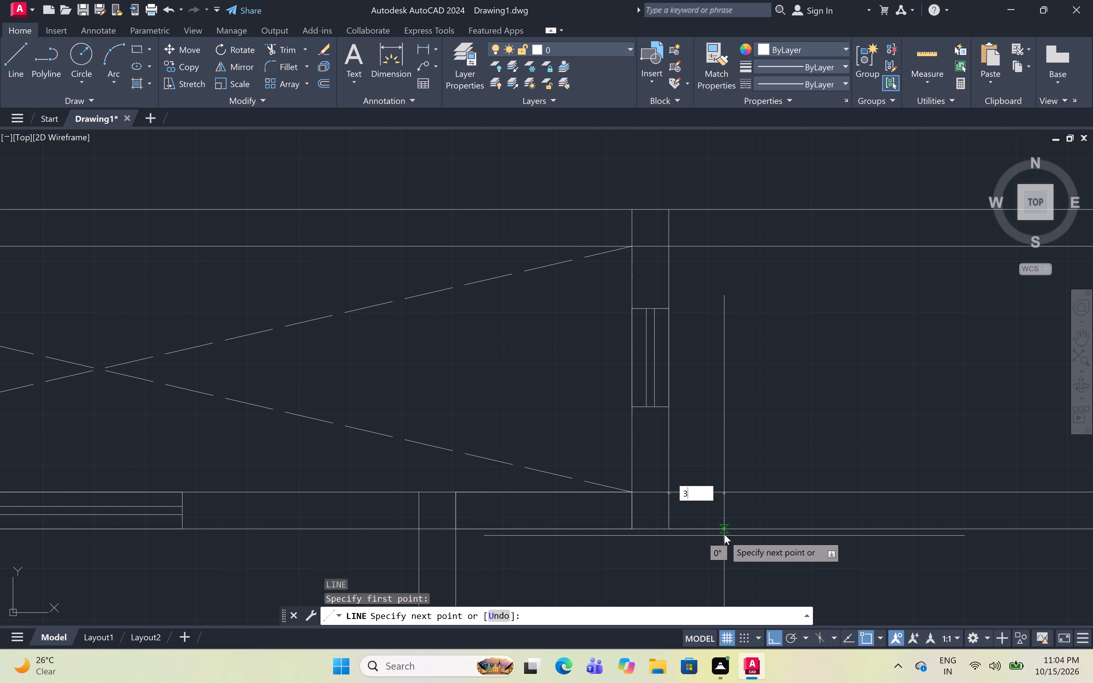
type("\"")
key("space")
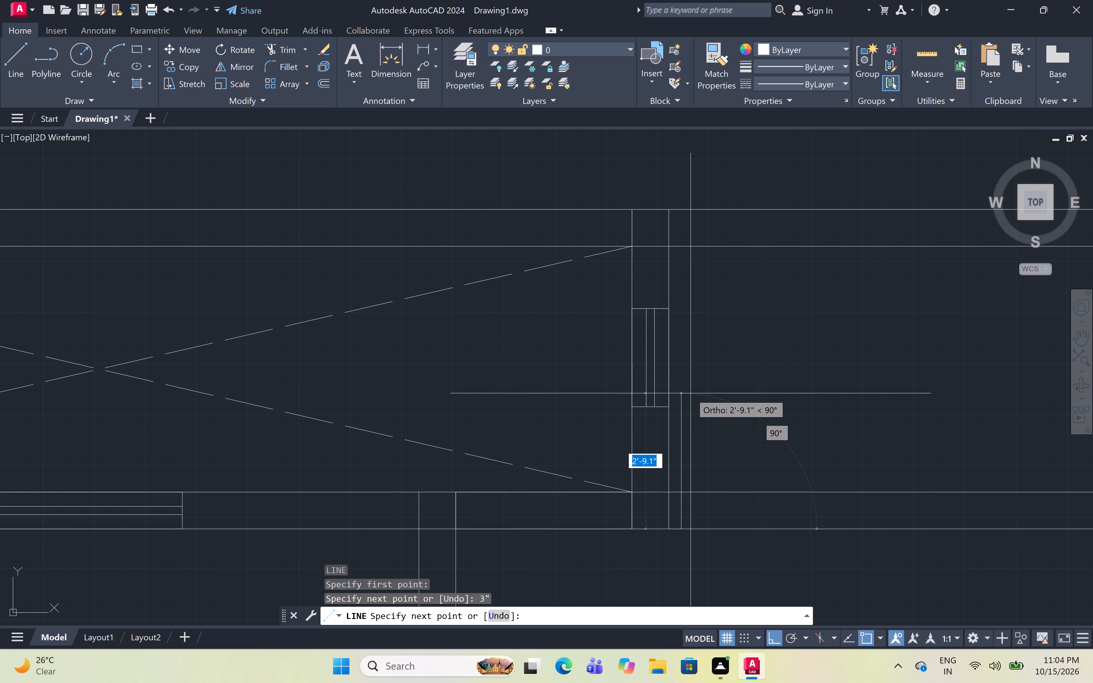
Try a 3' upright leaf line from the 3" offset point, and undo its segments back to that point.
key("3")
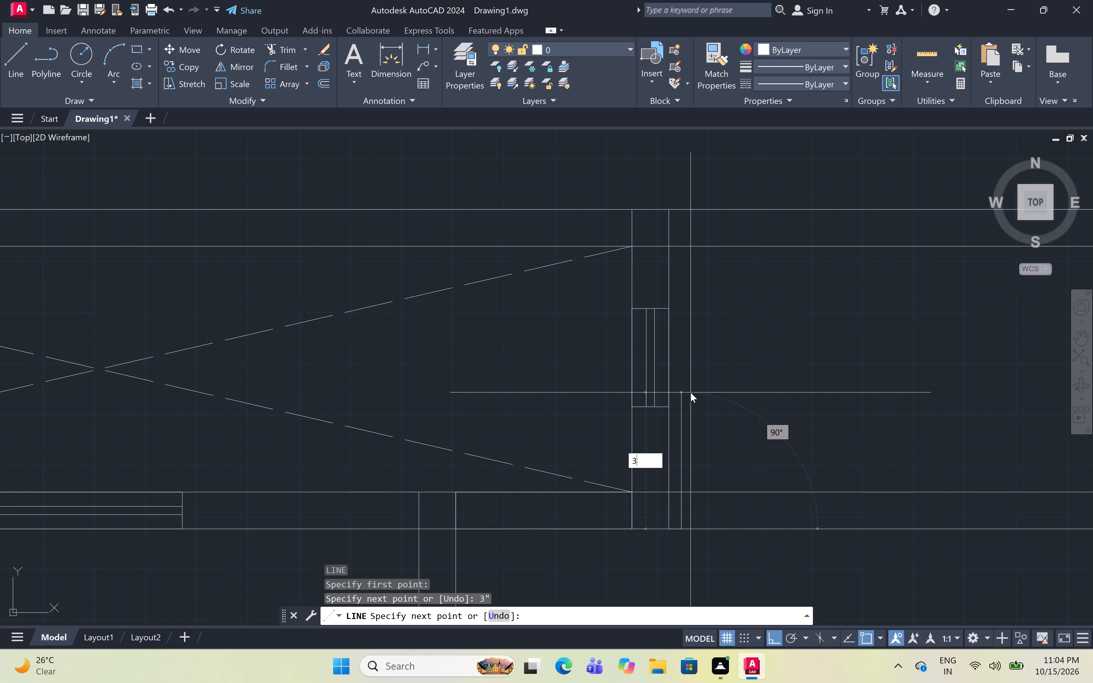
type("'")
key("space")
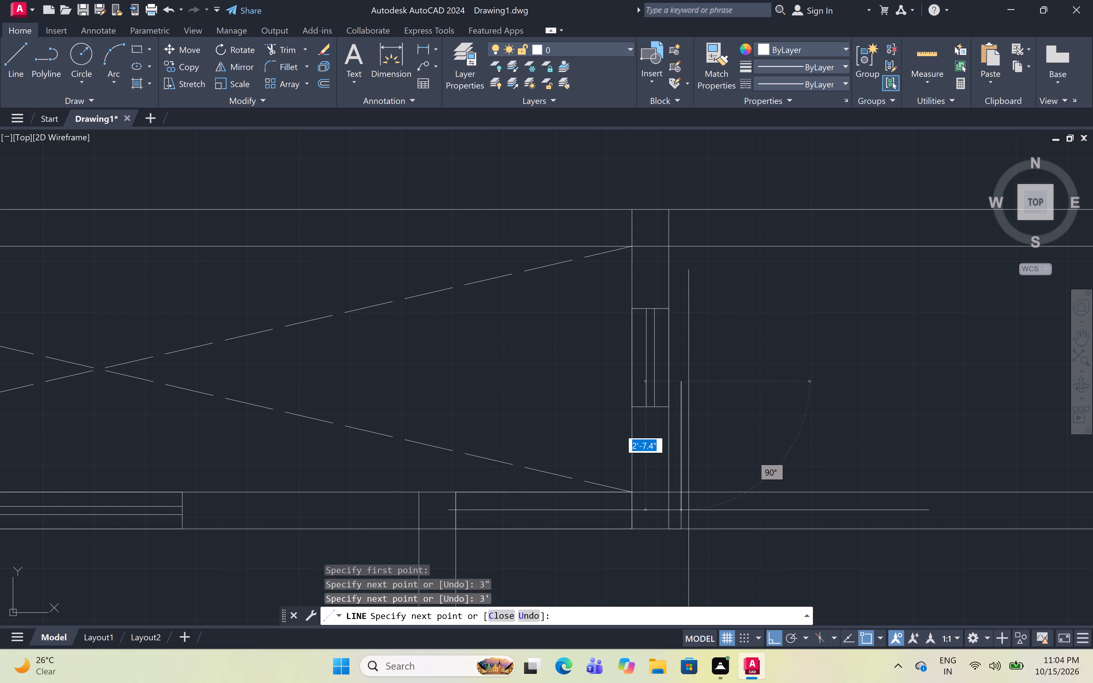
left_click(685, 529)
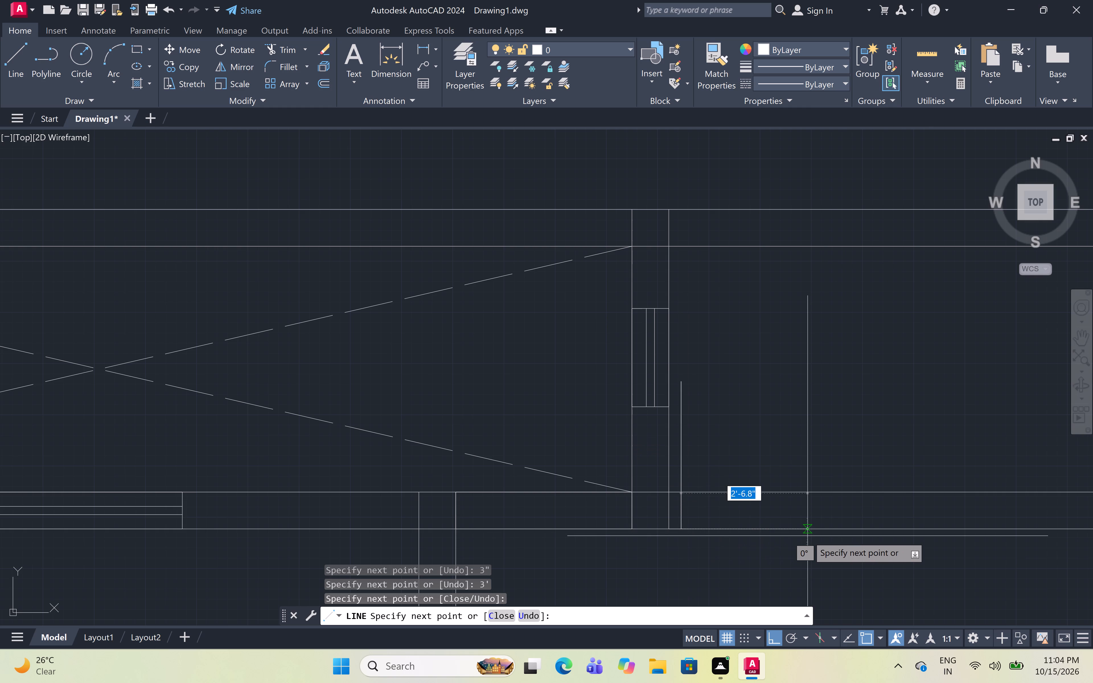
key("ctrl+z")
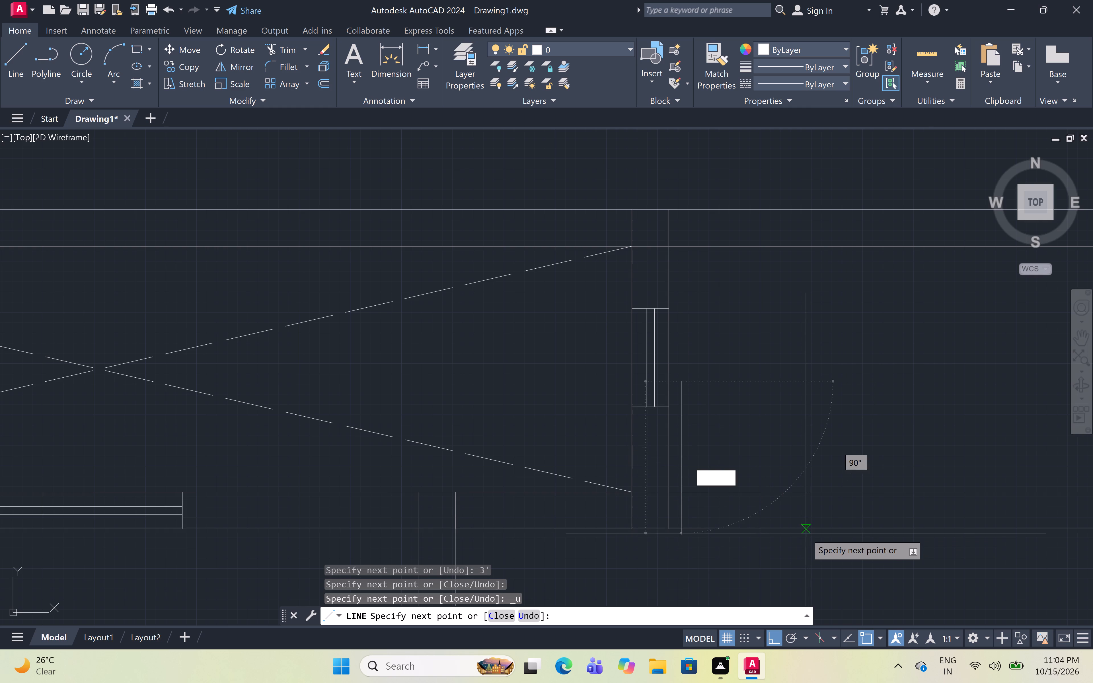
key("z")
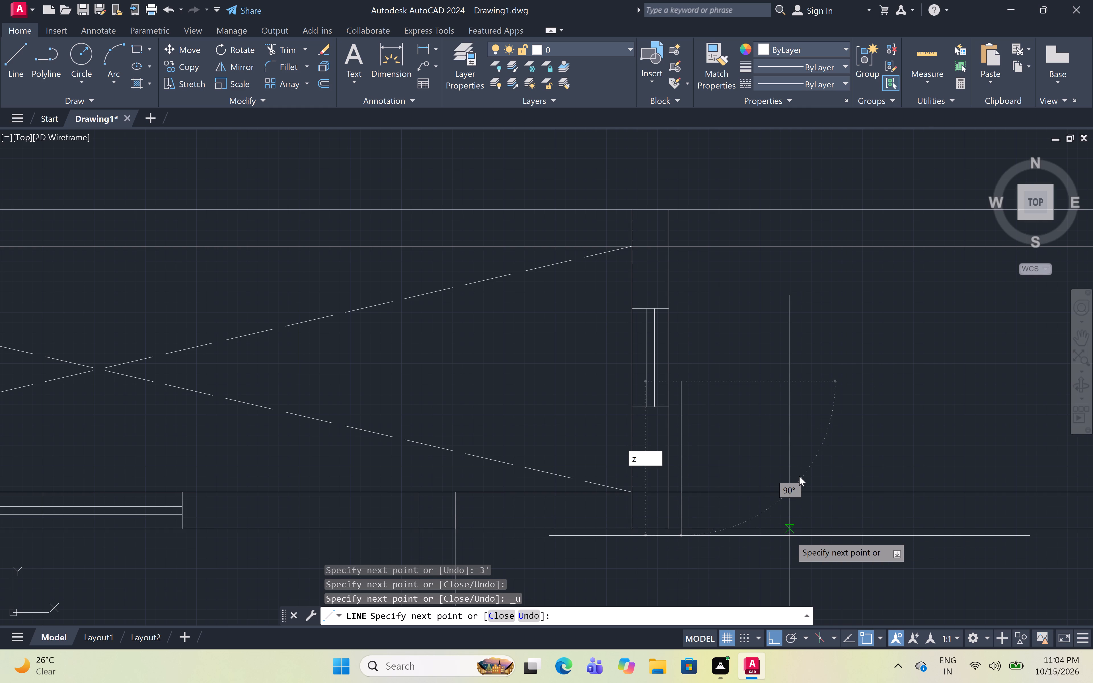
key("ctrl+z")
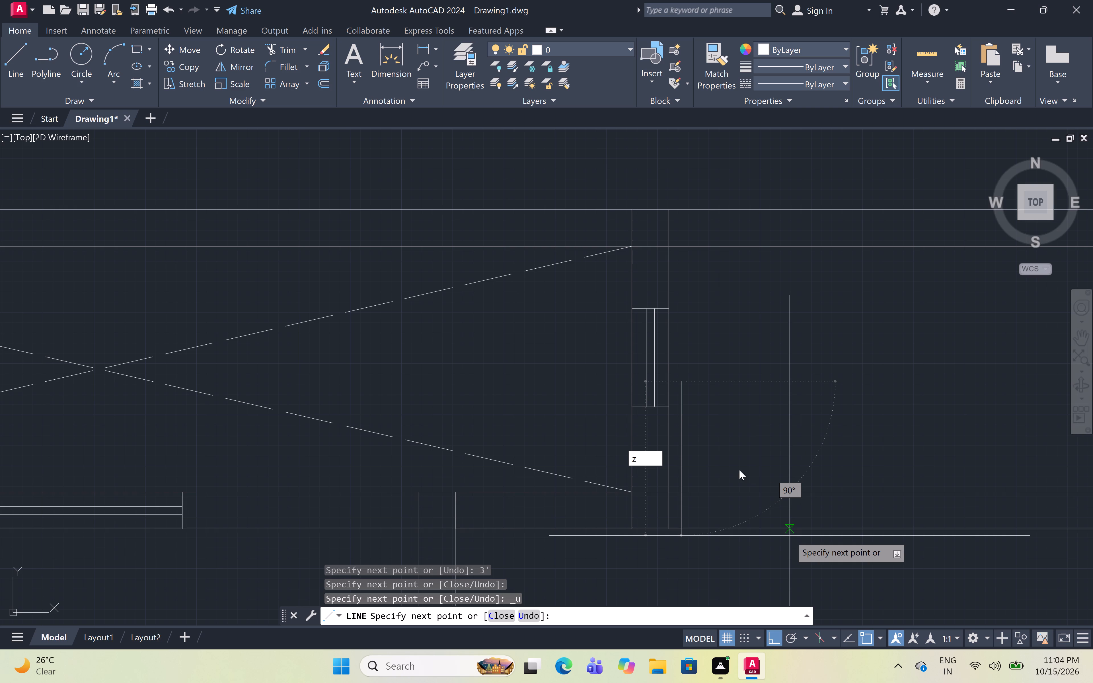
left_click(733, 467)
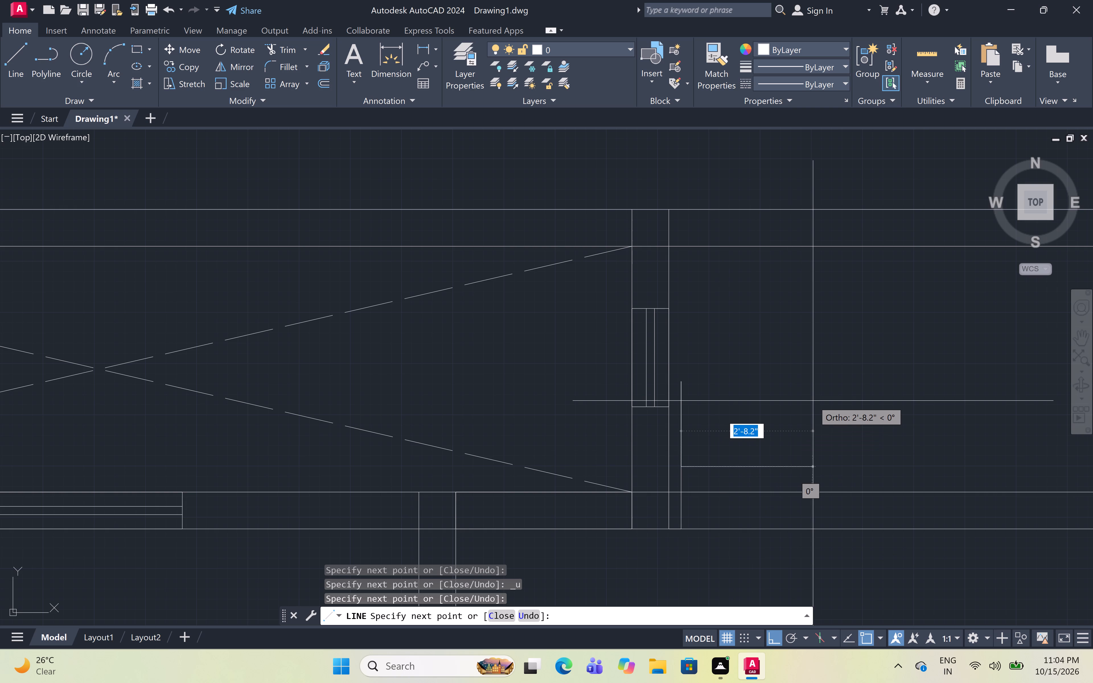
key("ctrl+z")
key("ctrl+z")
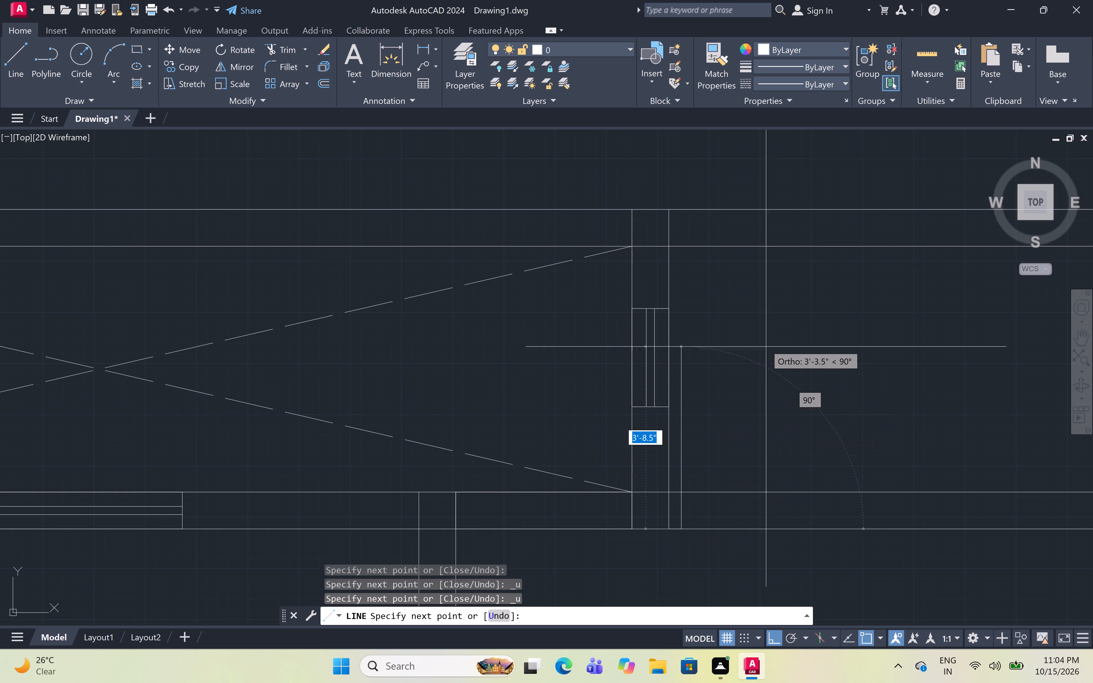
Draw the top-right room's 2' upright door leaf from the offset point, its 2' opening along the wall, and the jamb line across the wall.
key("2")
type("'")
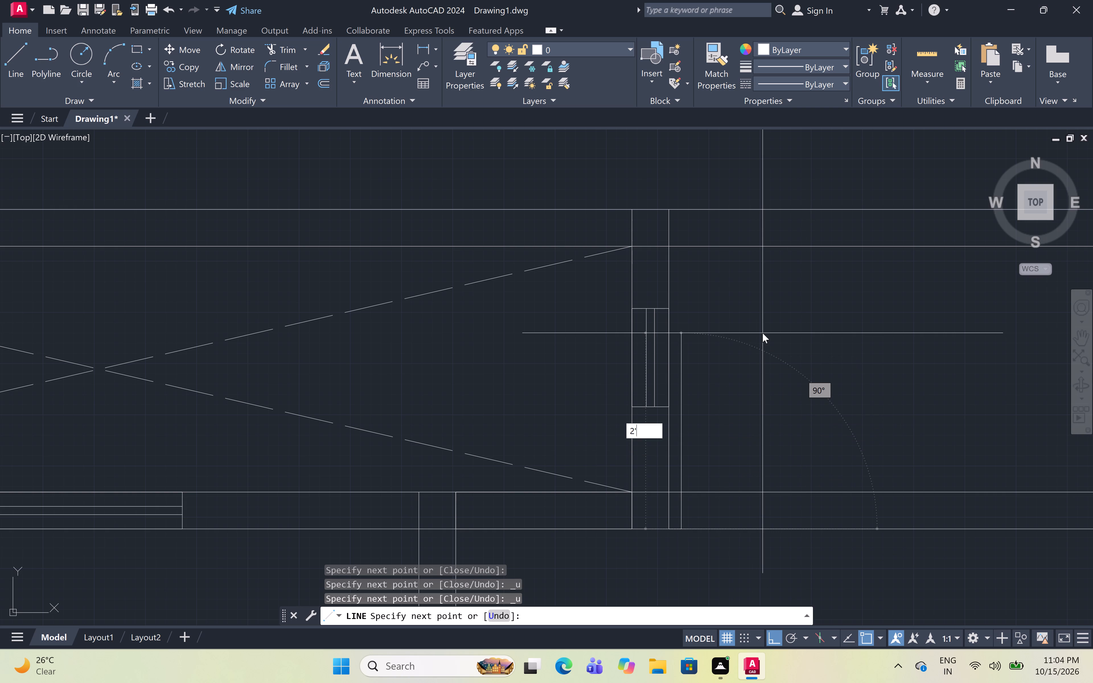
key("space")
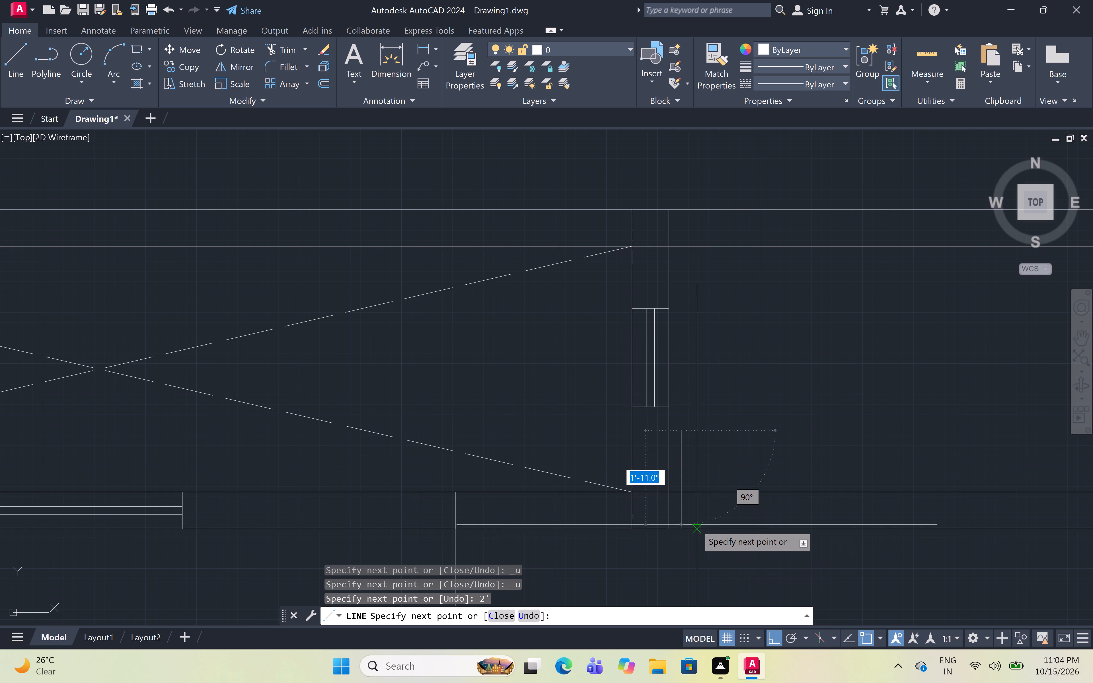
left_click_drag(684, 527, 688, 527)
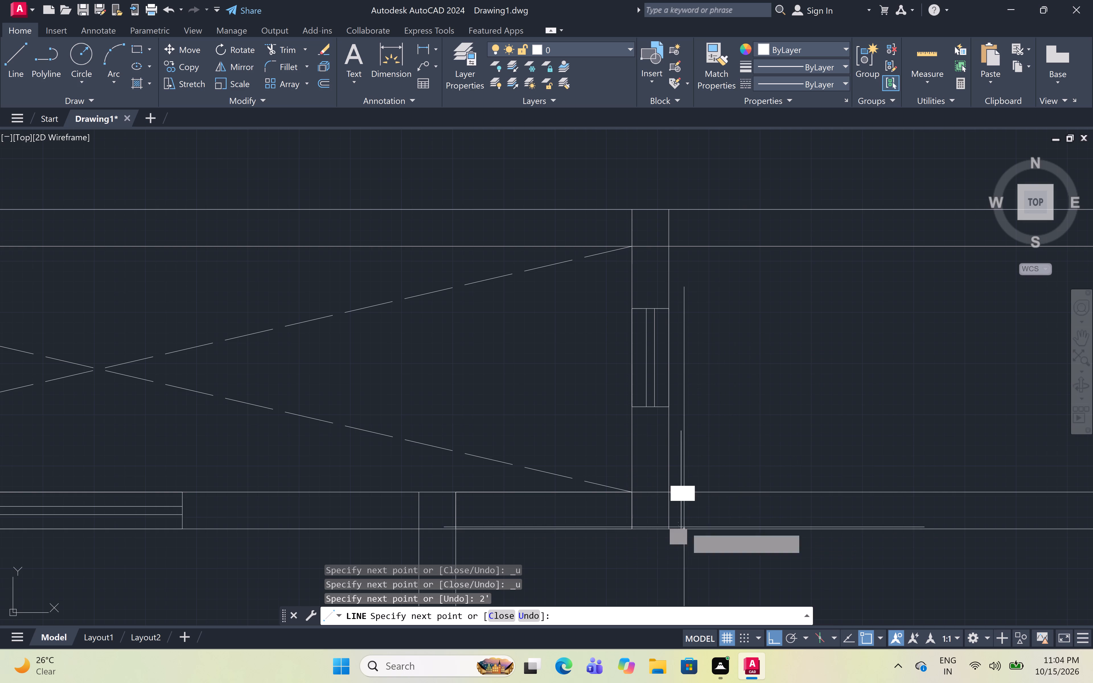
key("2")
type("'")
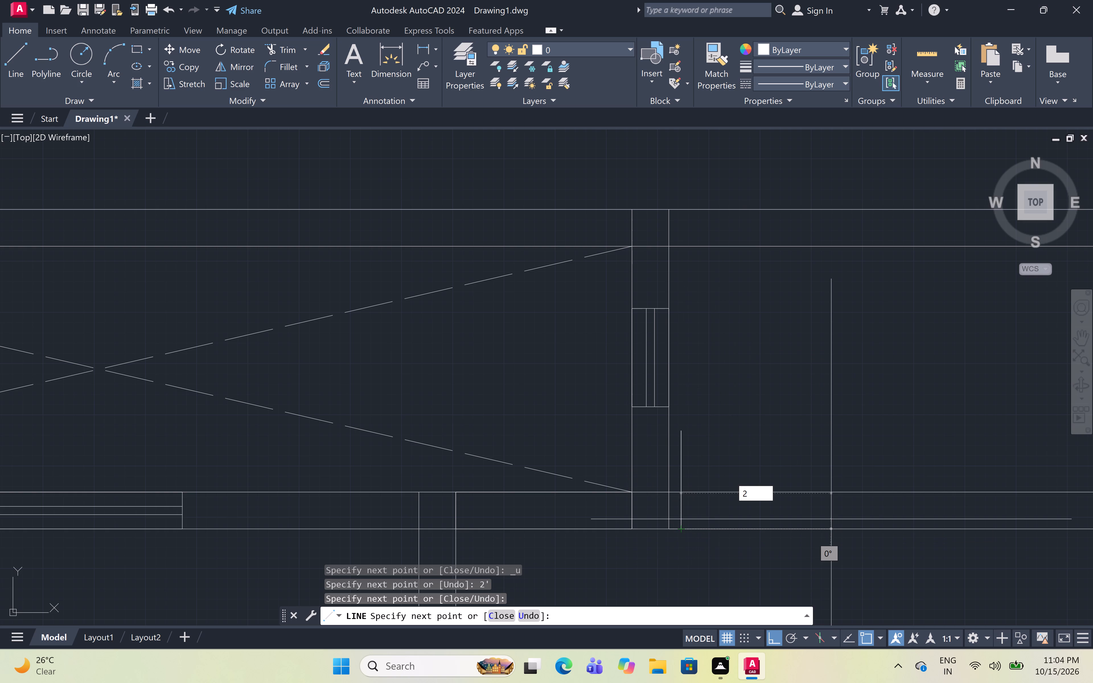
key("space")
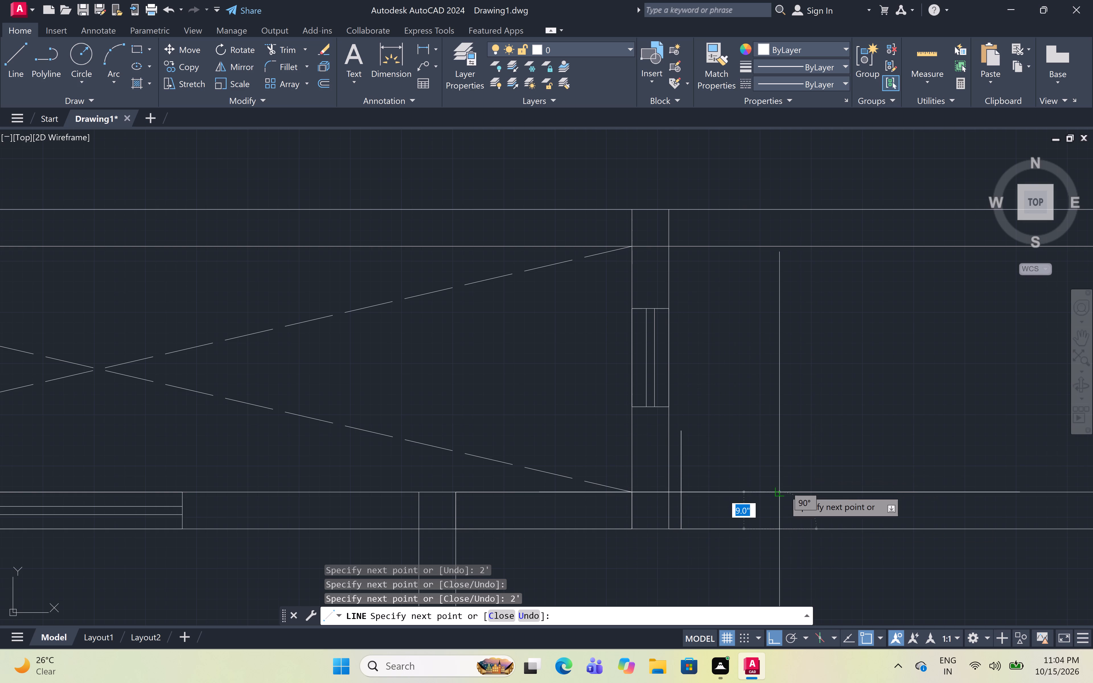
left_click(784, 491)
key("Escape")
scroll(847, 461, "down", 3)
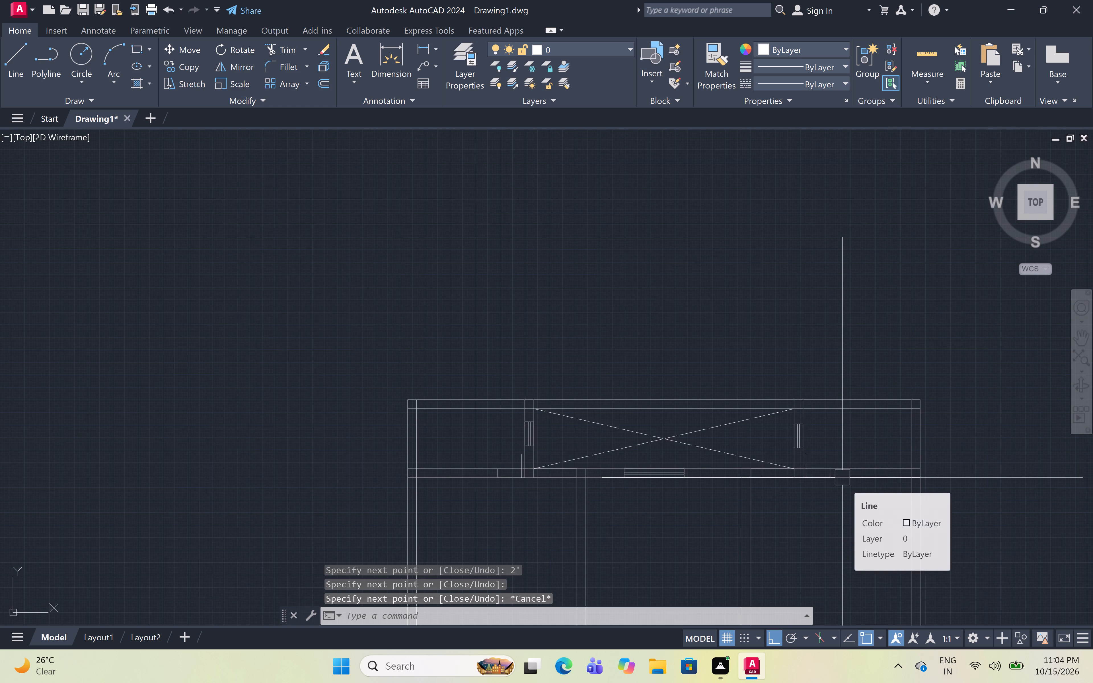
In the right-hand room below the top strip, draw a 1" line from the partition's foot along the lower wall and a 3' upright door leaf.
scroll(810, 447, "down", 2)
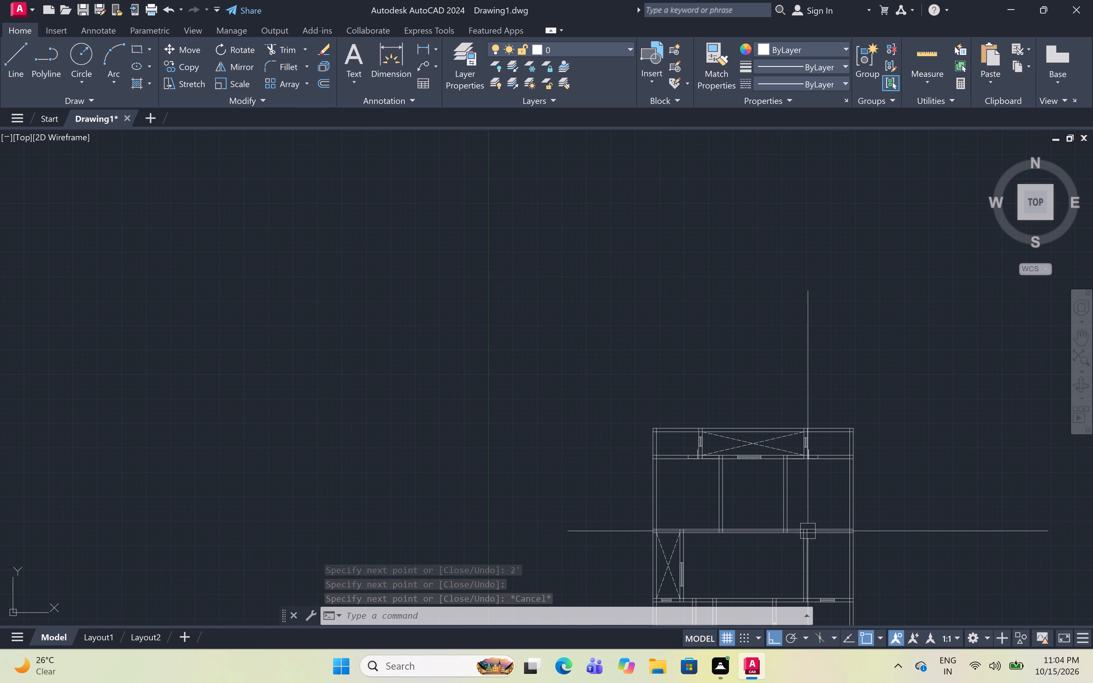
scroll(793, 526, "up", 5)
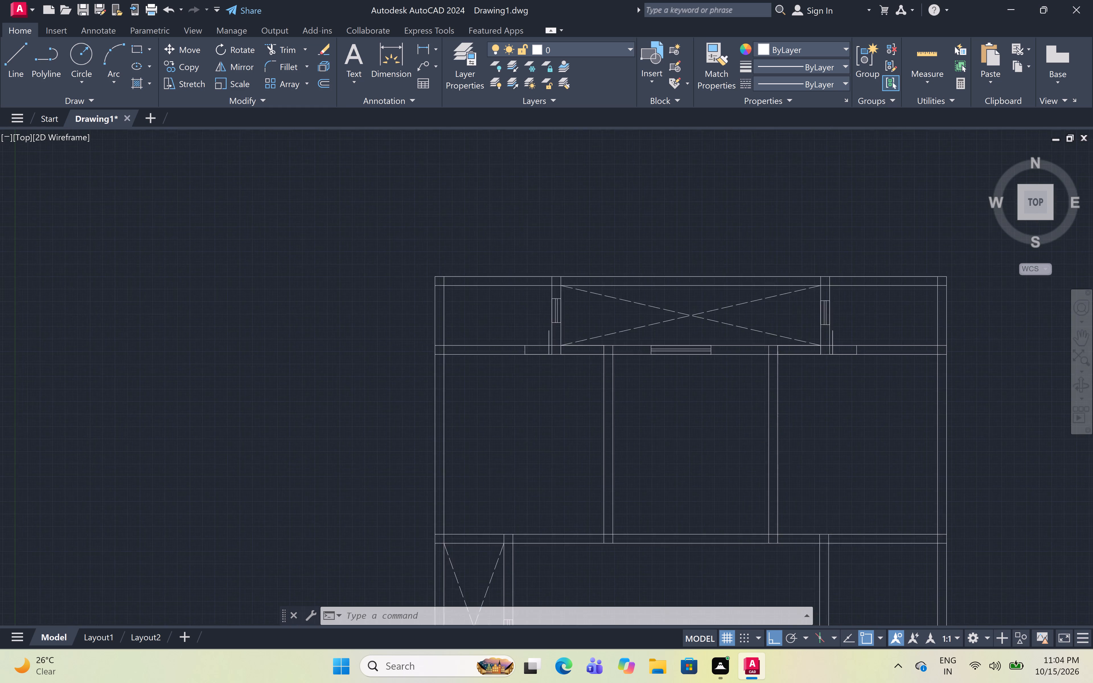
middle_click_drag(793, 538, 787, 422)
scroll(763, 505, "up", 1)
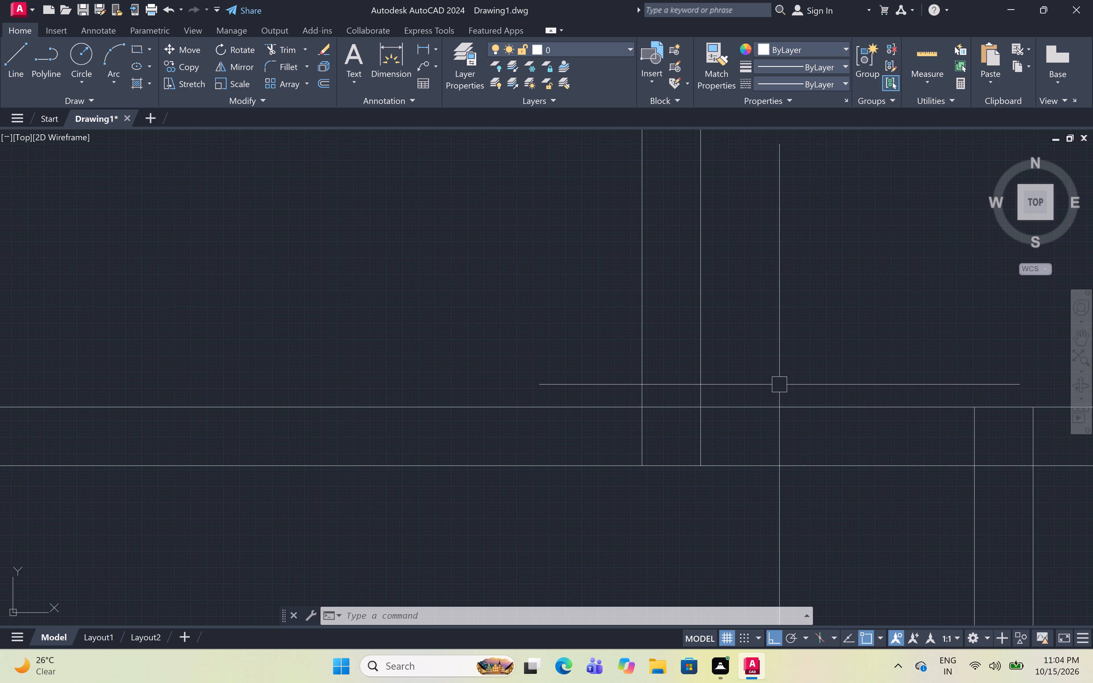
key("l")
key("space")
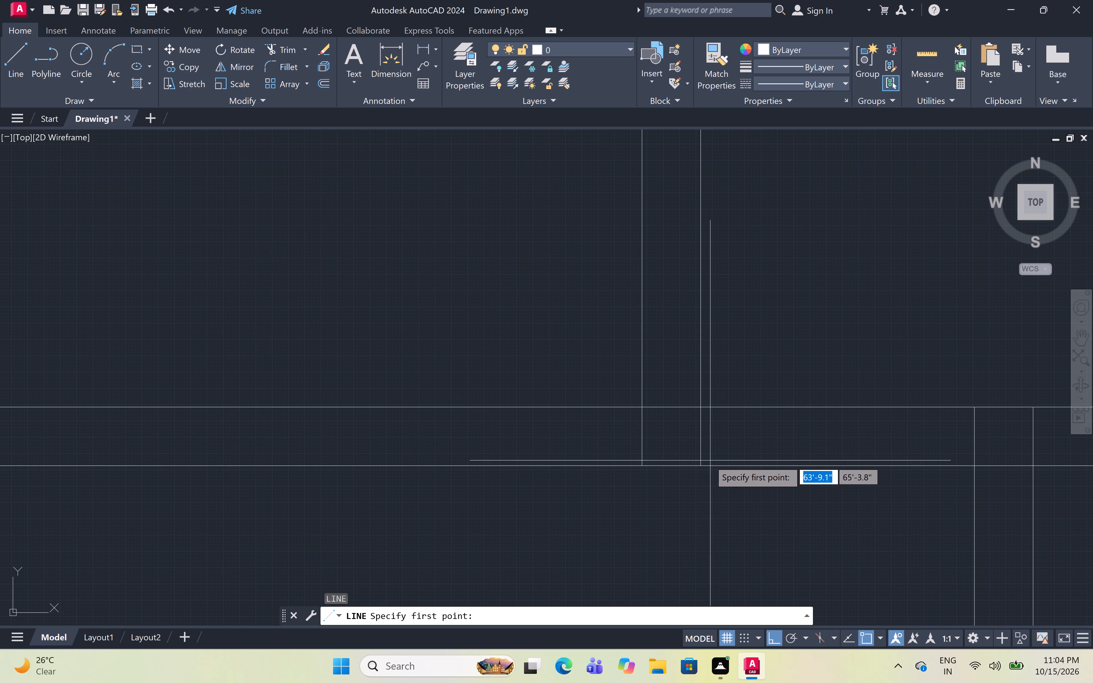
left_click(703, 460)
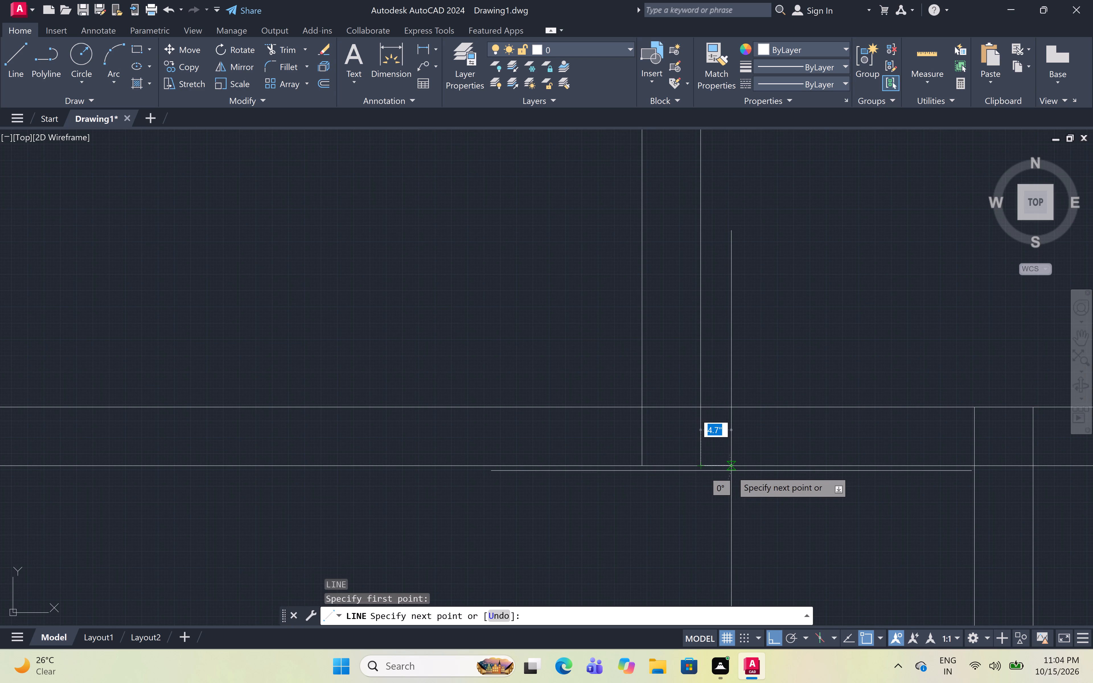
key("1")
type("\"")
key("space")
key("3")
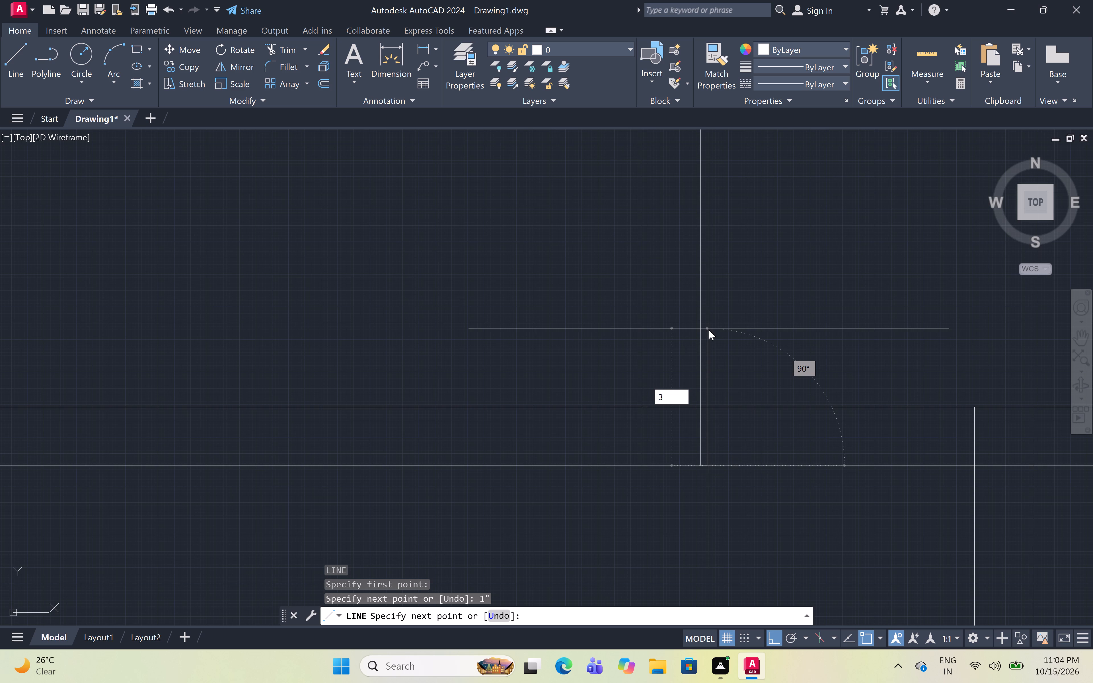
key("apostrophe")
key("space")
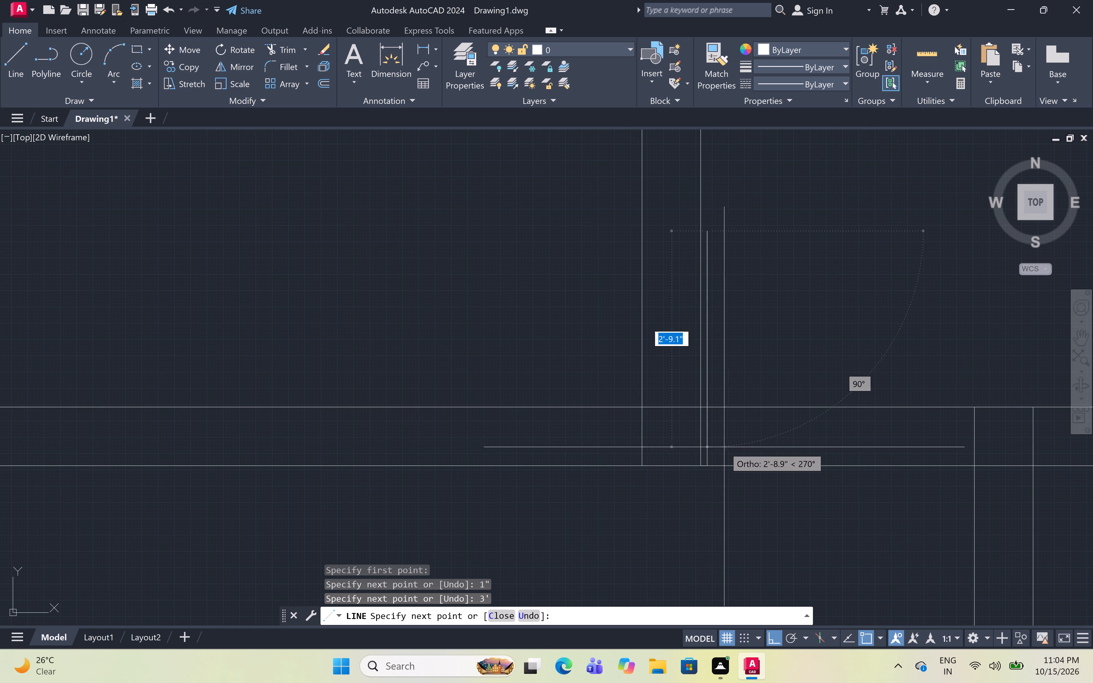
From the foot of that leaf, draw the right-hand room's 3' door opening along the wall and the jamb line across the wall.
left_click(710, 461)
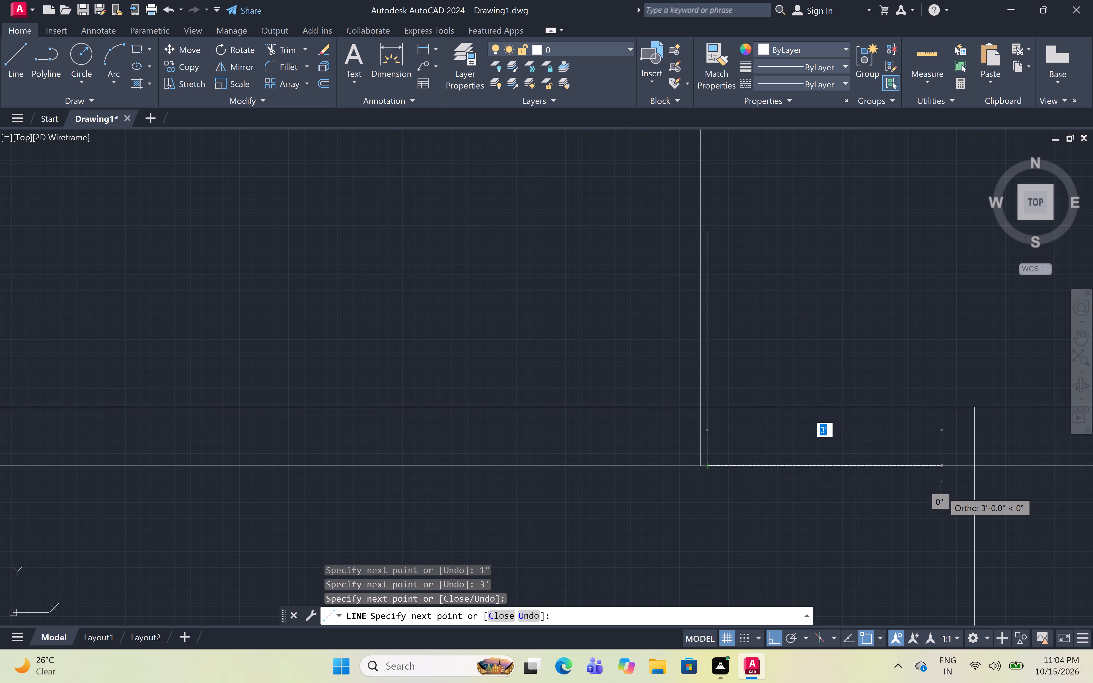
key("3")
type("'")
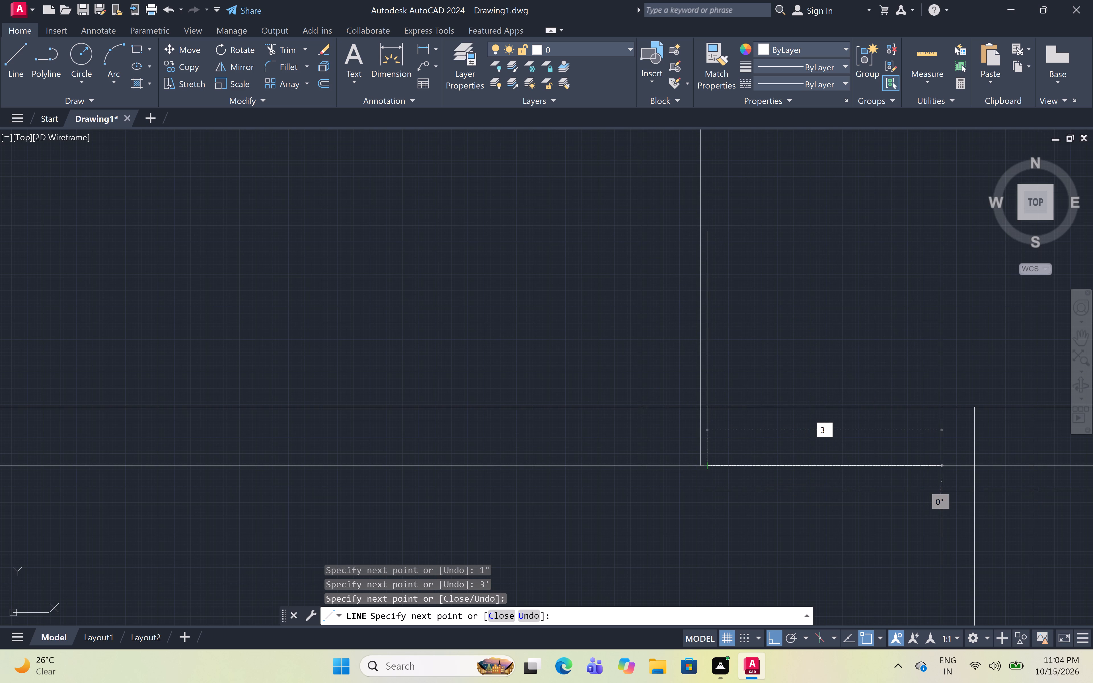
key("space")
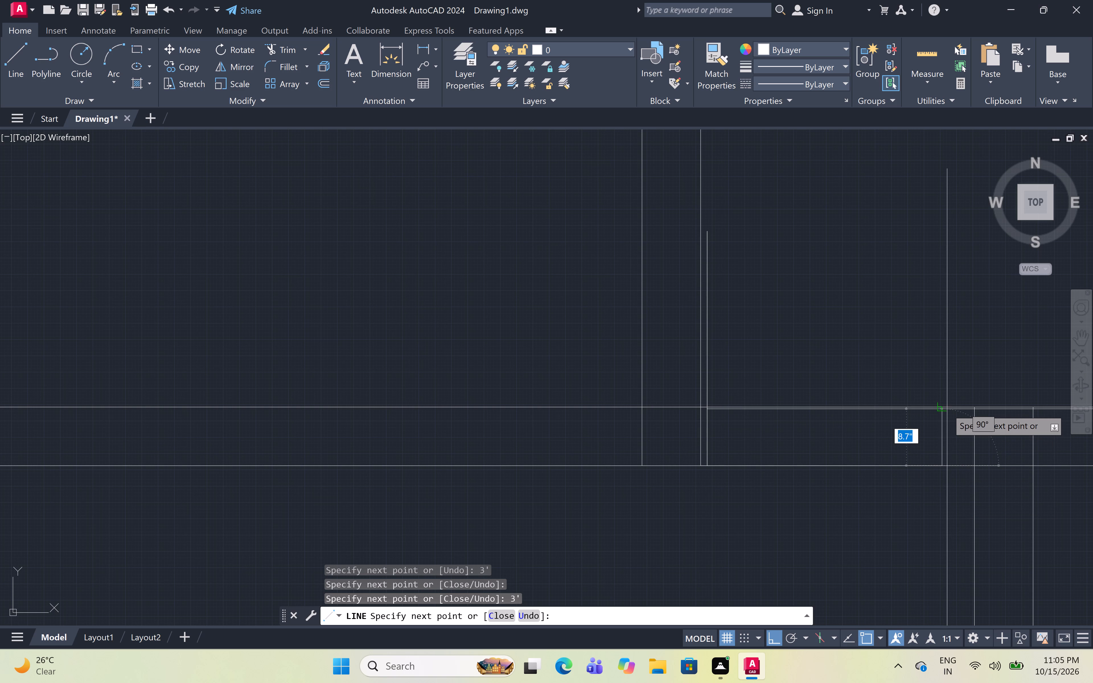
left_click(938, 409)
key("Escape")
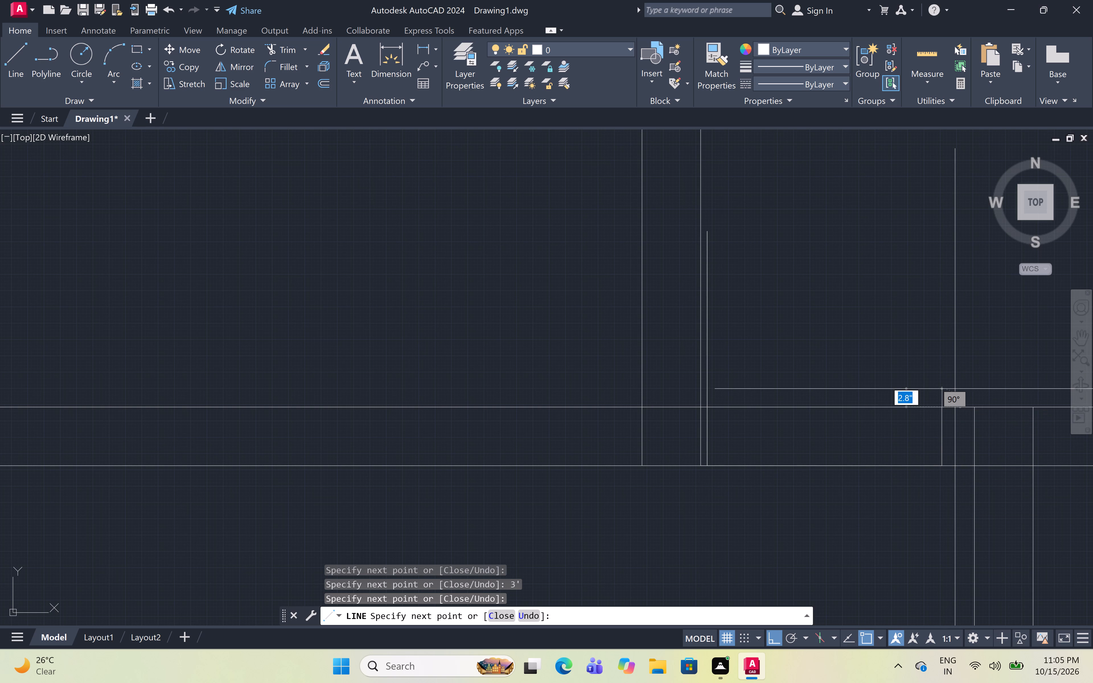
In the middle room, draw a 3" line from the right partition's foot along the lower wall and a 3' upright door leaf.
scroll(951, 394, "down", 2)
scroll(834, 414, "up", 1)
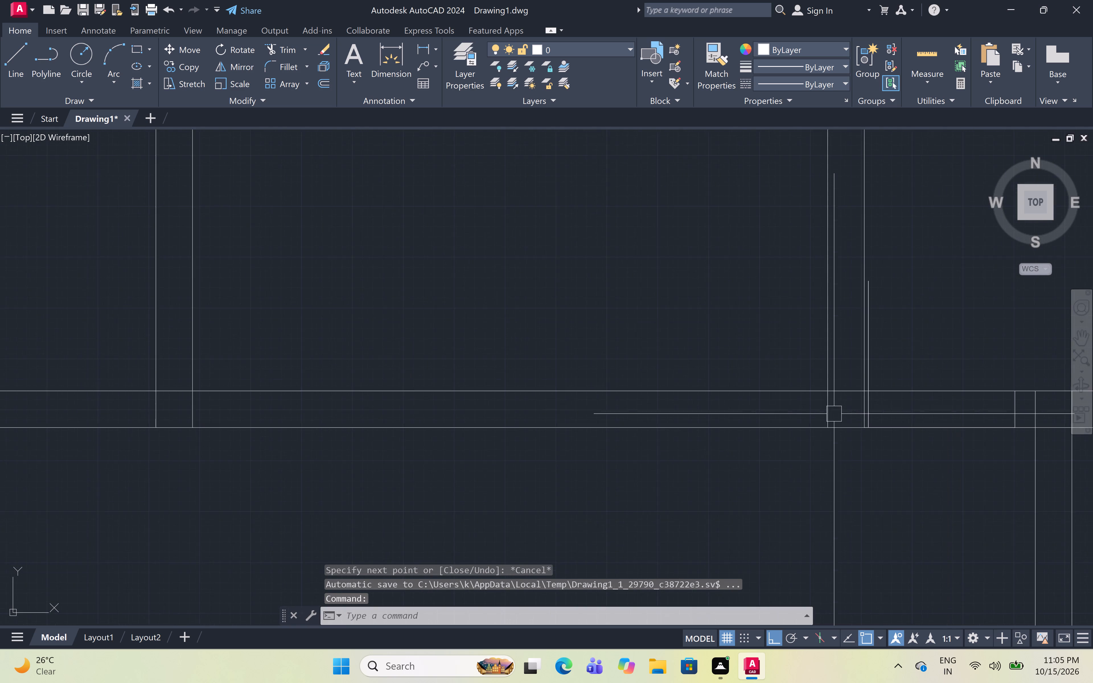
scroll(834, 414, "up", 1)
type("l")
key("space")
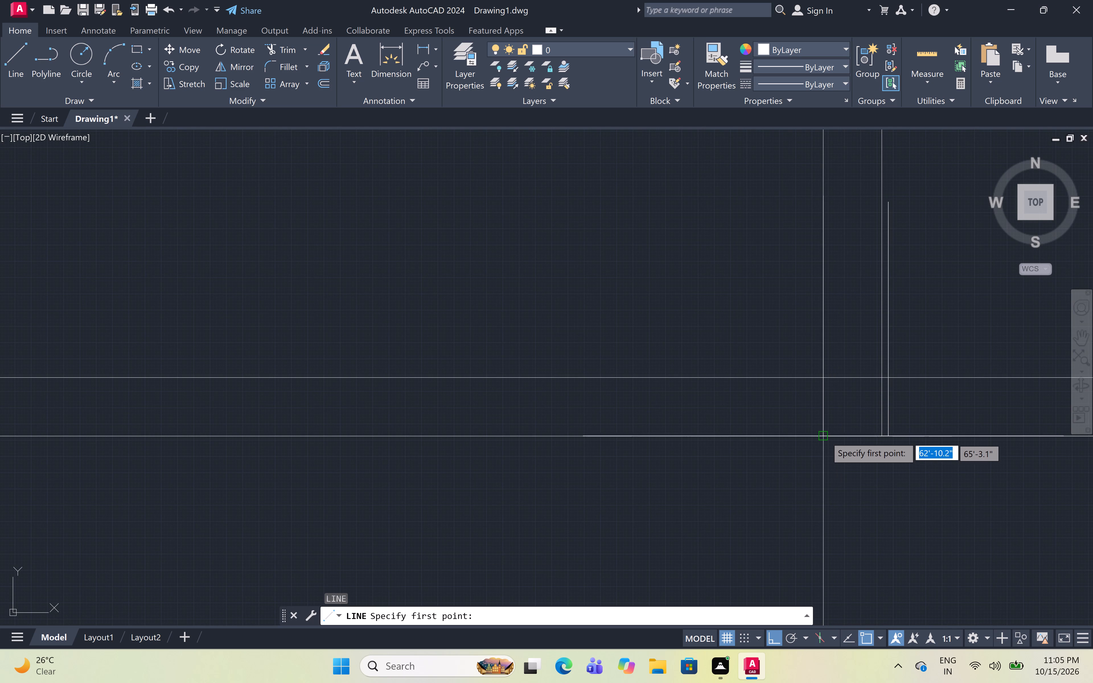
left_click(825, 434)
key("3")
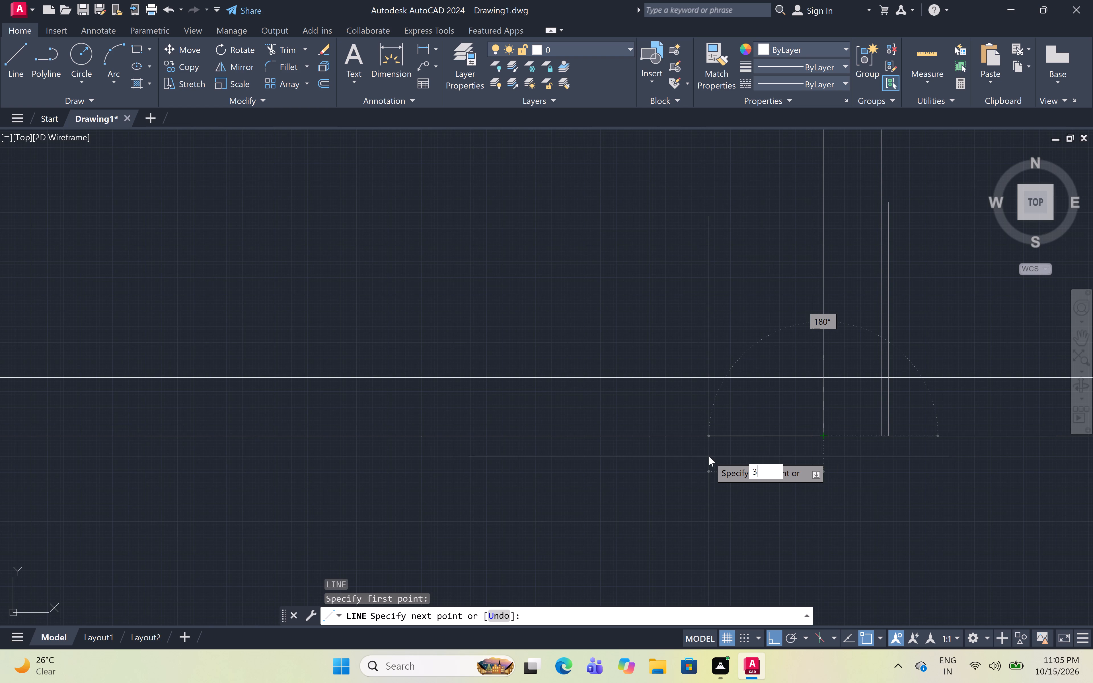
type("\"")
key("space")
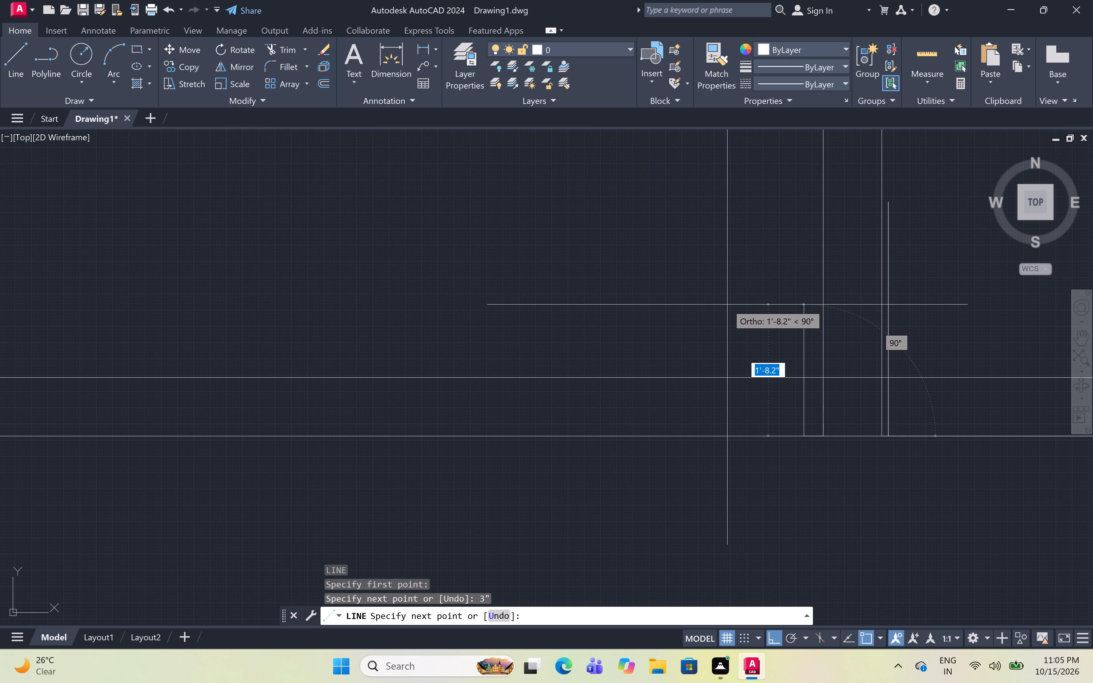
key("3")
key("apostrophe")
key("space")
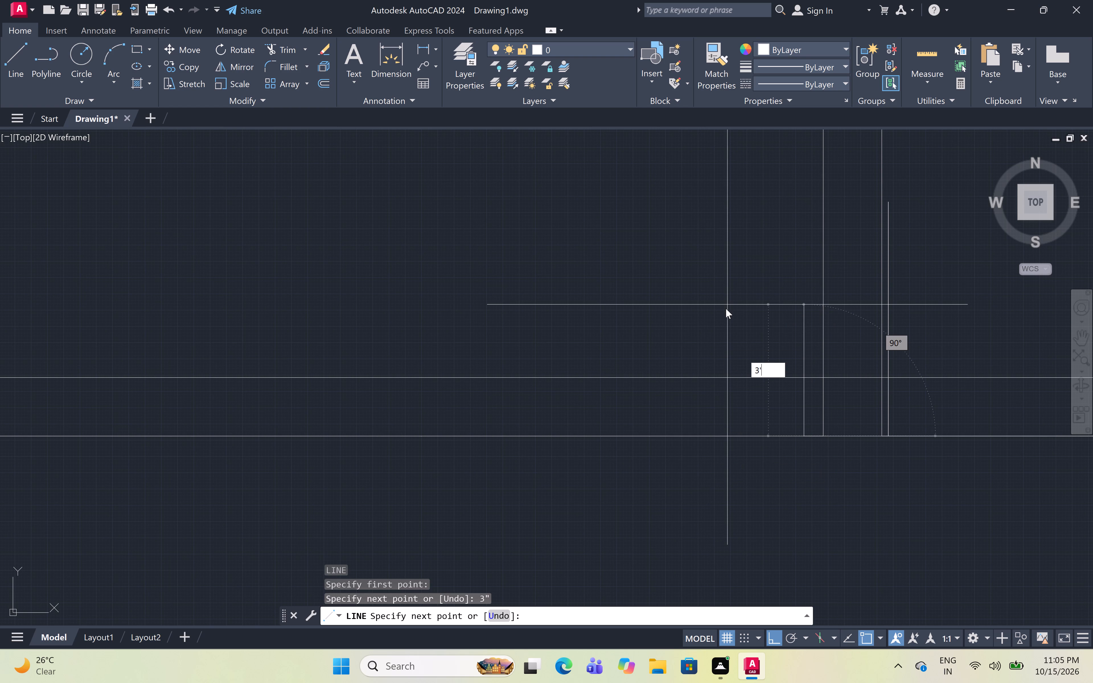
From the foot of that leaf, draw the middle room's 3' door opening along the wall and the jamb line across the wall.
left_click(802, 435)
key("3")
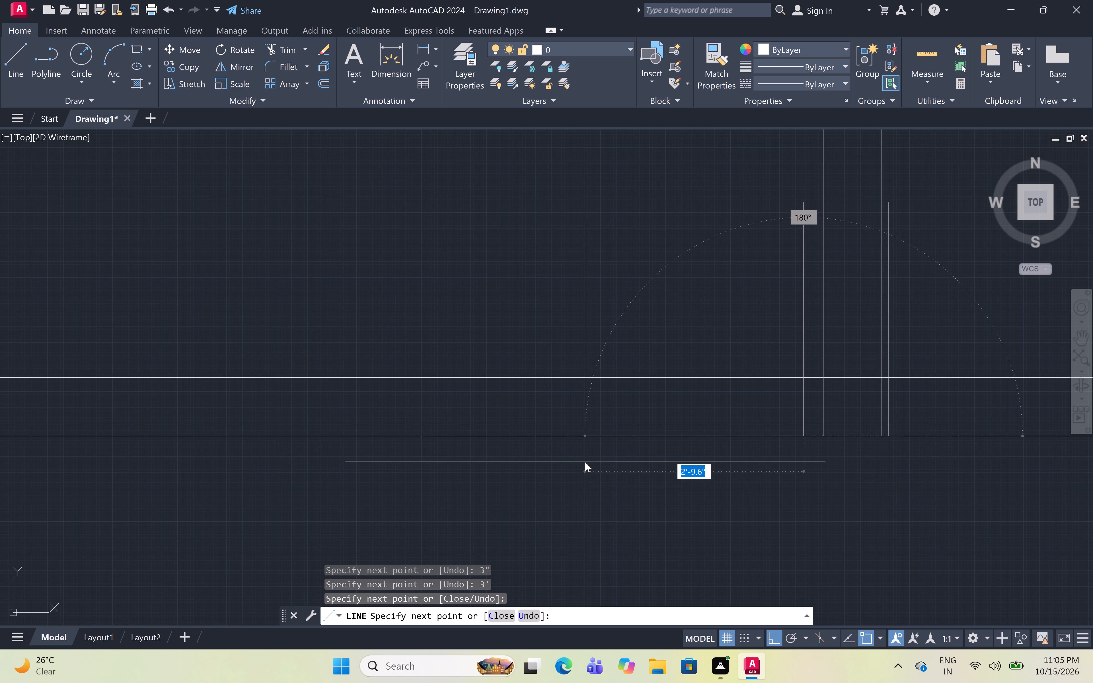
type("'")
key("space")
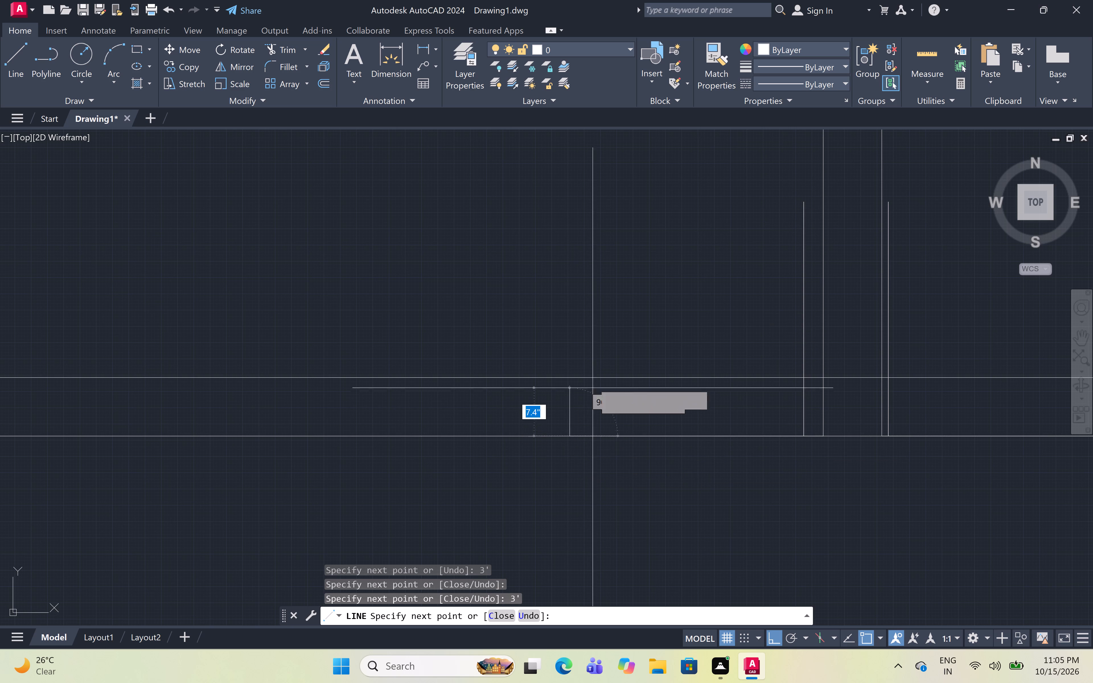
left_click(573, 379)
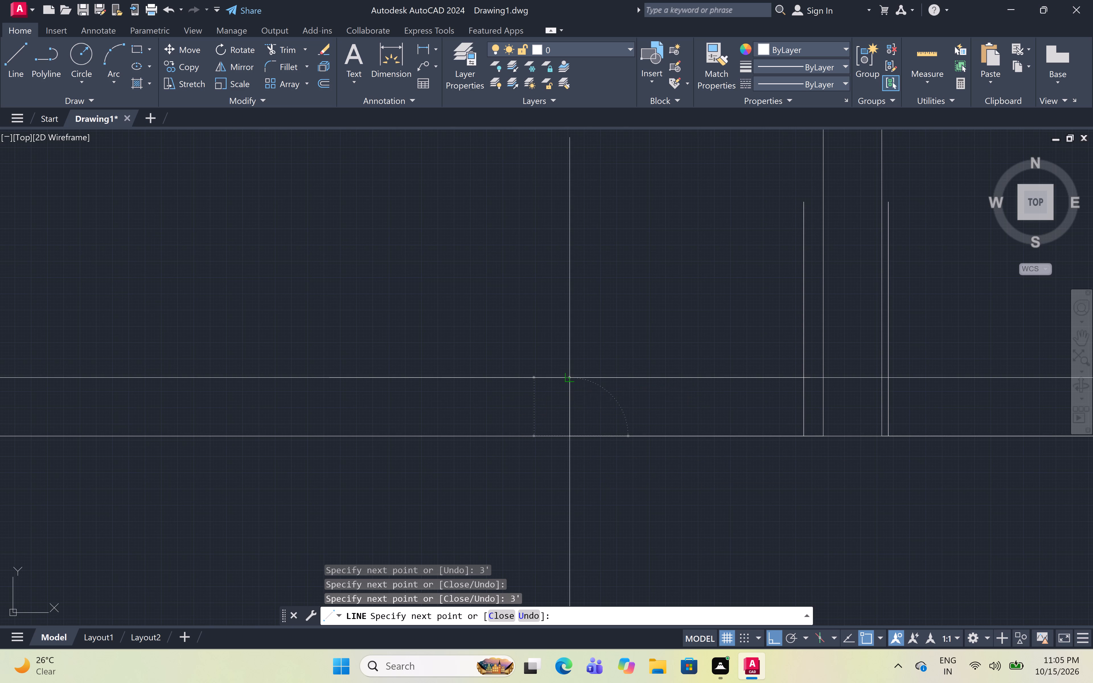
key("Escape")
In the left-hand room, draw a 3" line from its right partition's foot along the lower wall and a 3' upright door leaf.
scroll(625, 346, "down", 3)
middle_click_drag(628, 350, 709, 385)
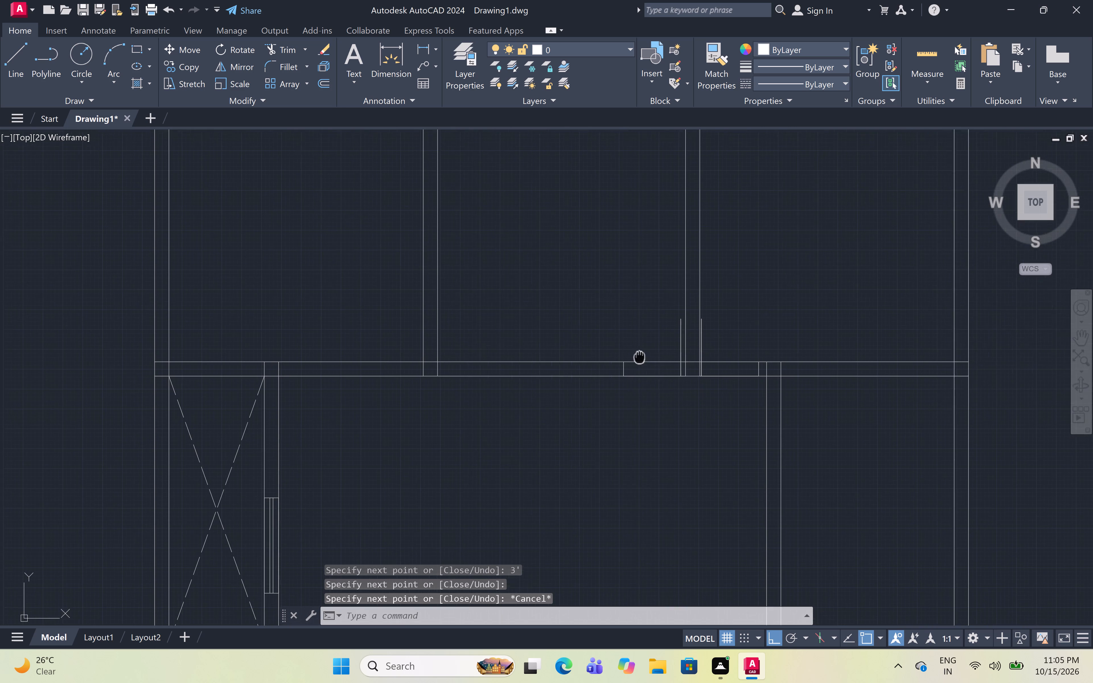
middle_click_drag(709, 385, 717, 393)
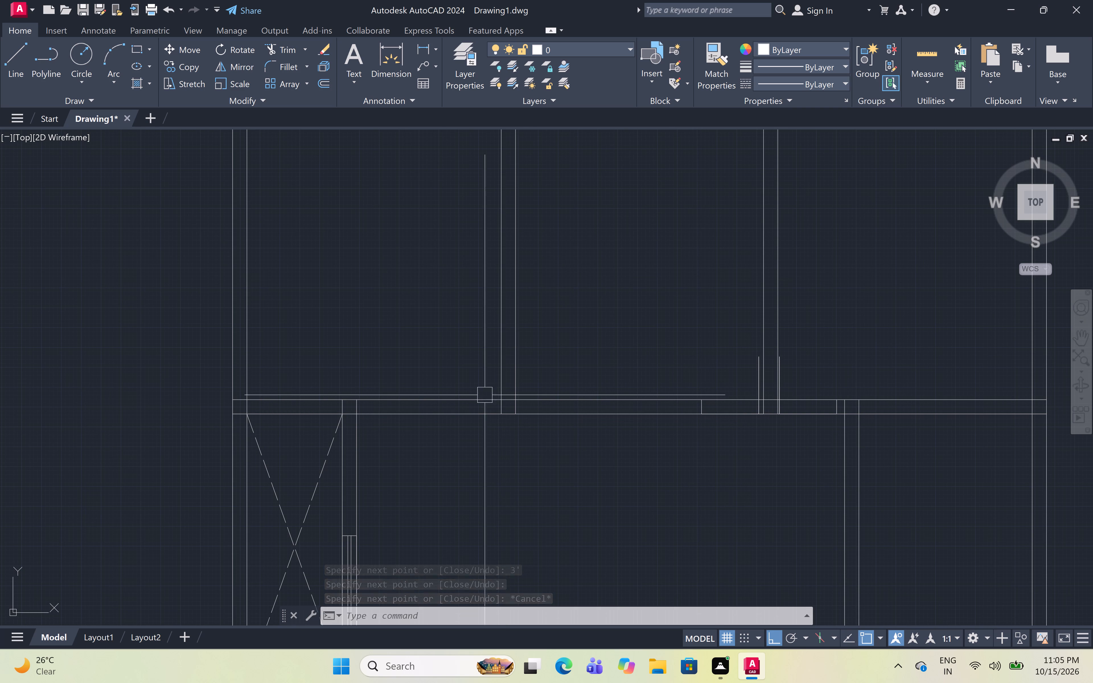
scroll(482, 395, "up", 2)
type("l")
key("space")
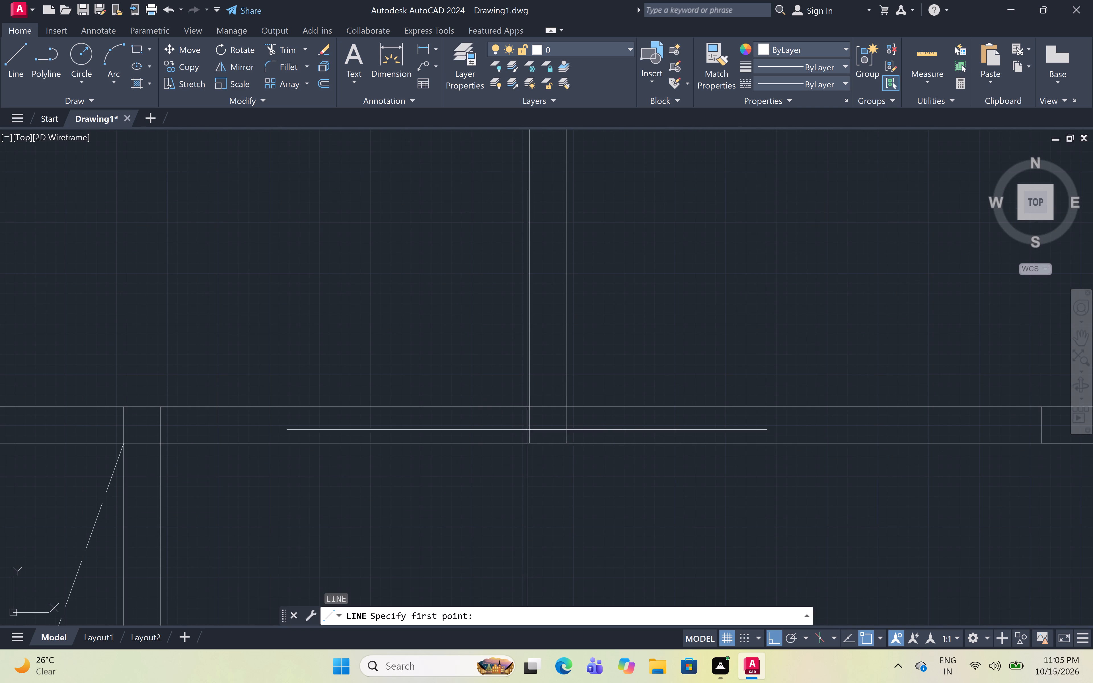
left_click(532, 443)
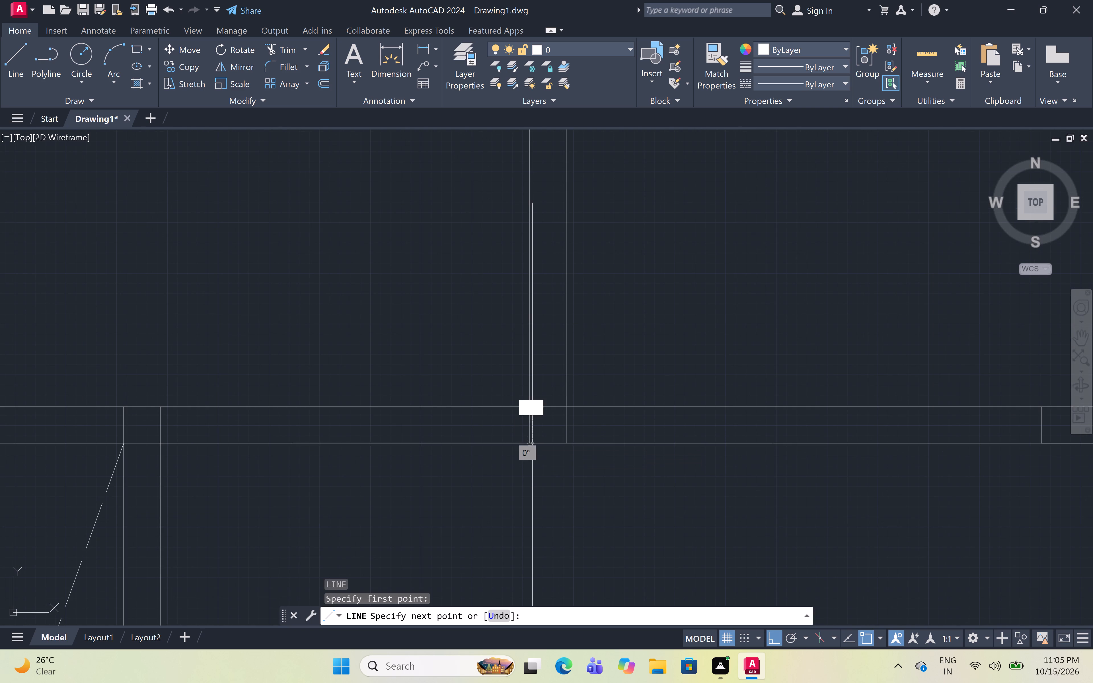
key("3")
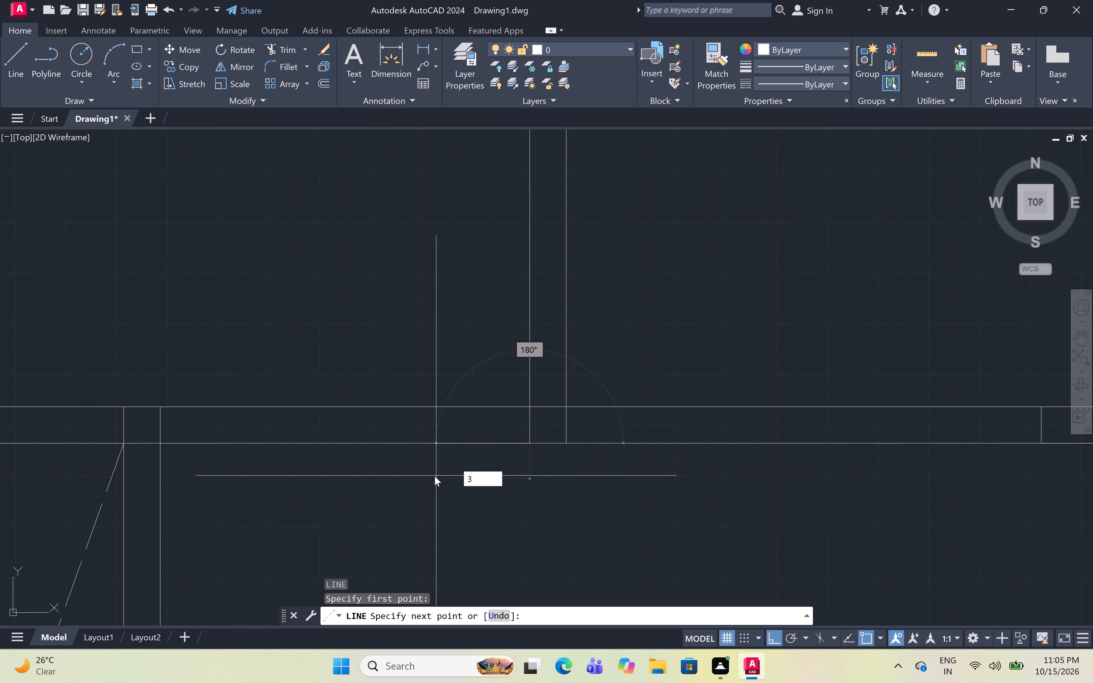
type("\"")
key("space")
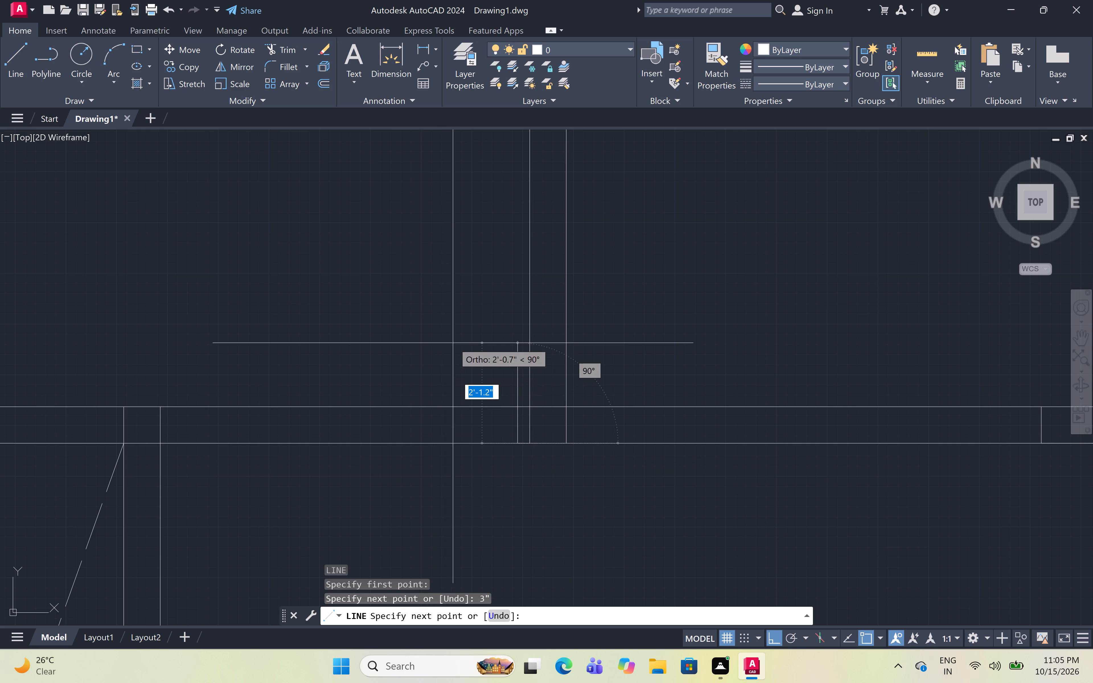
key("3")
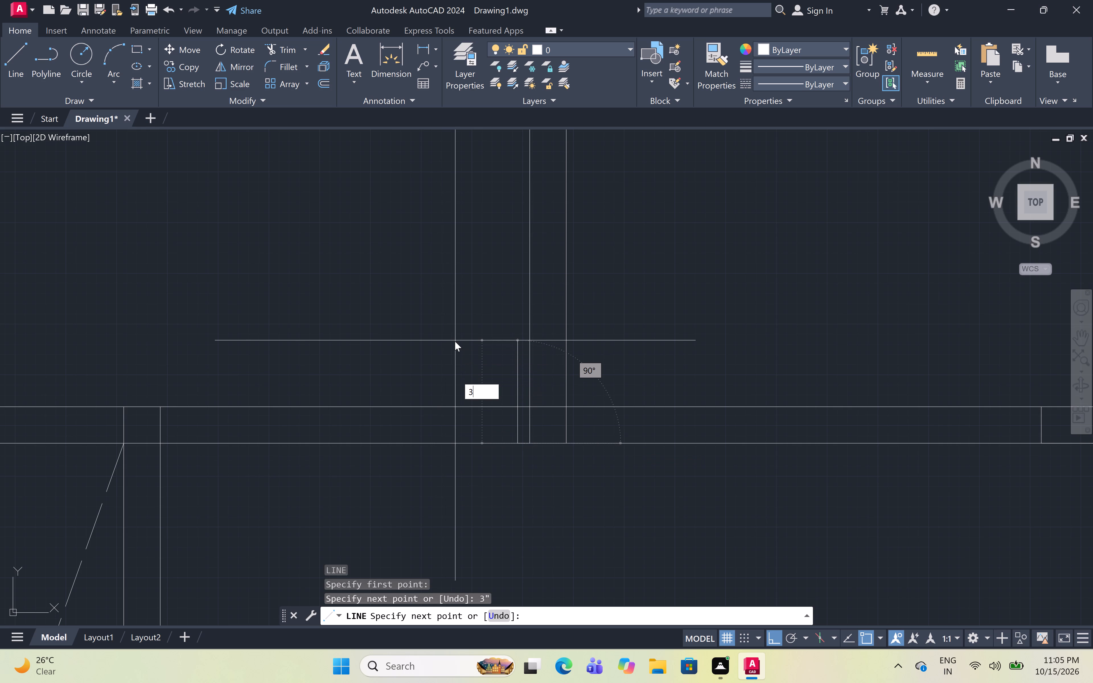
type("'")
key("space")
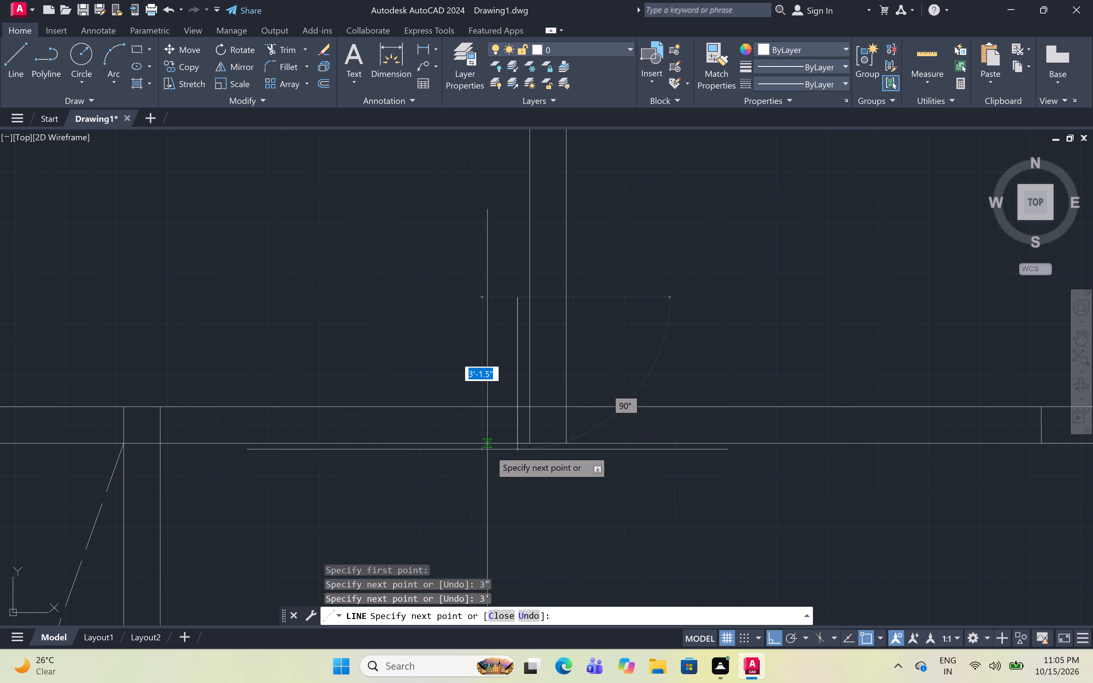
From the foot of that leaf, draw the left-hand room's 3' door opening along the wall and the jamb line across the wall.
left_click(520, 445)
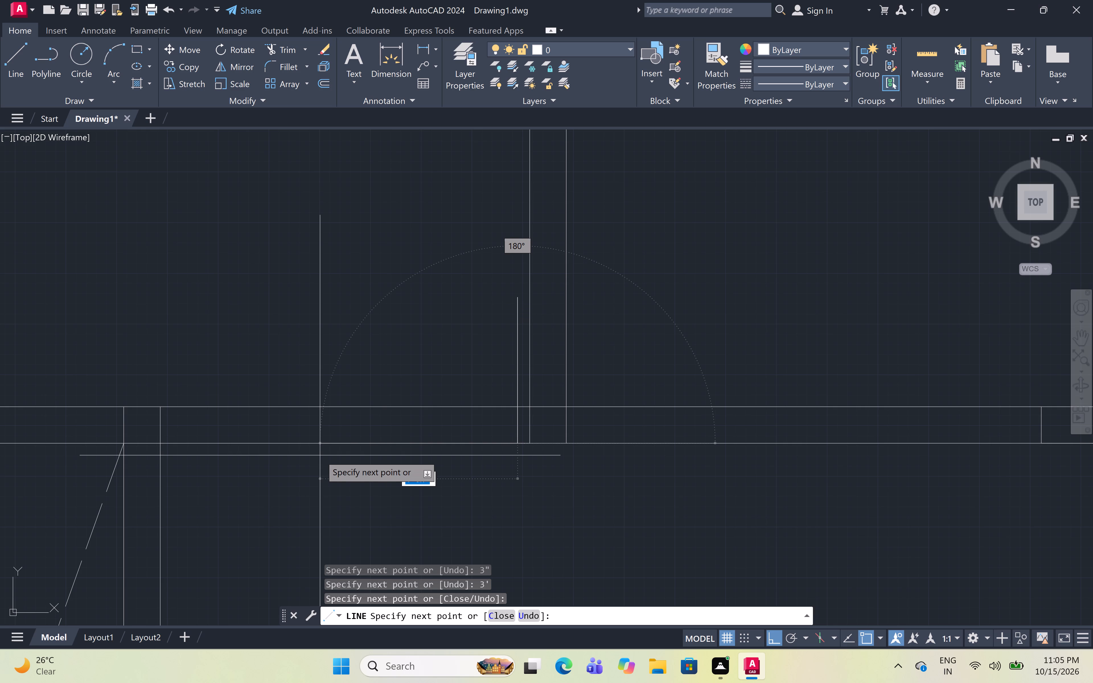
key("3")
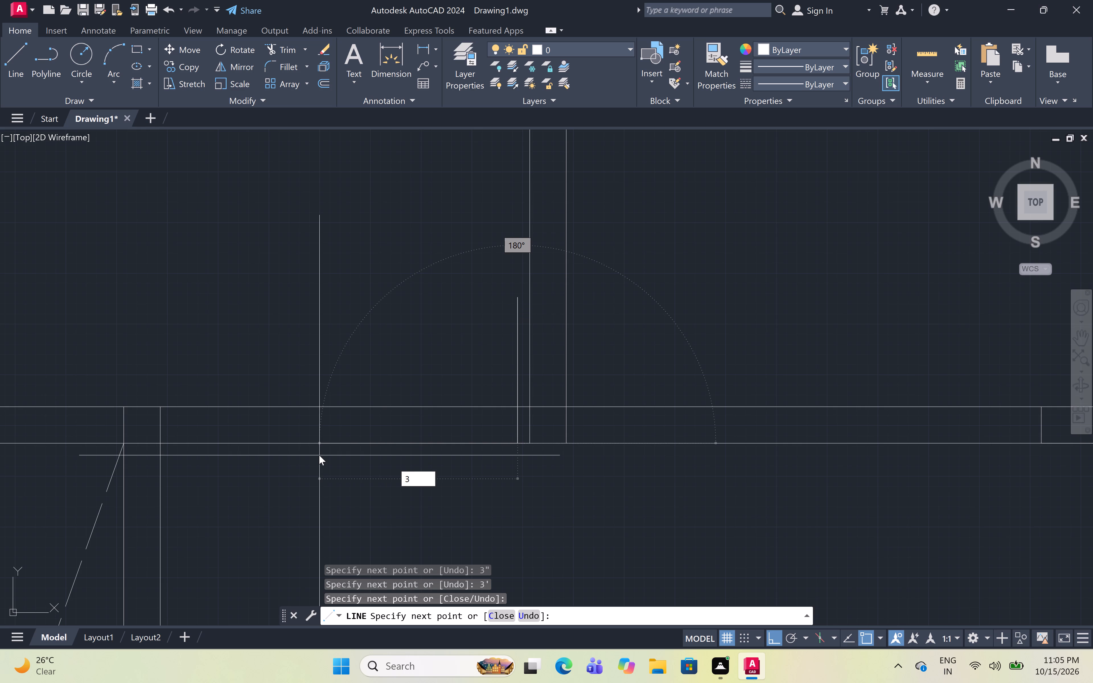
type("'")
key("space")
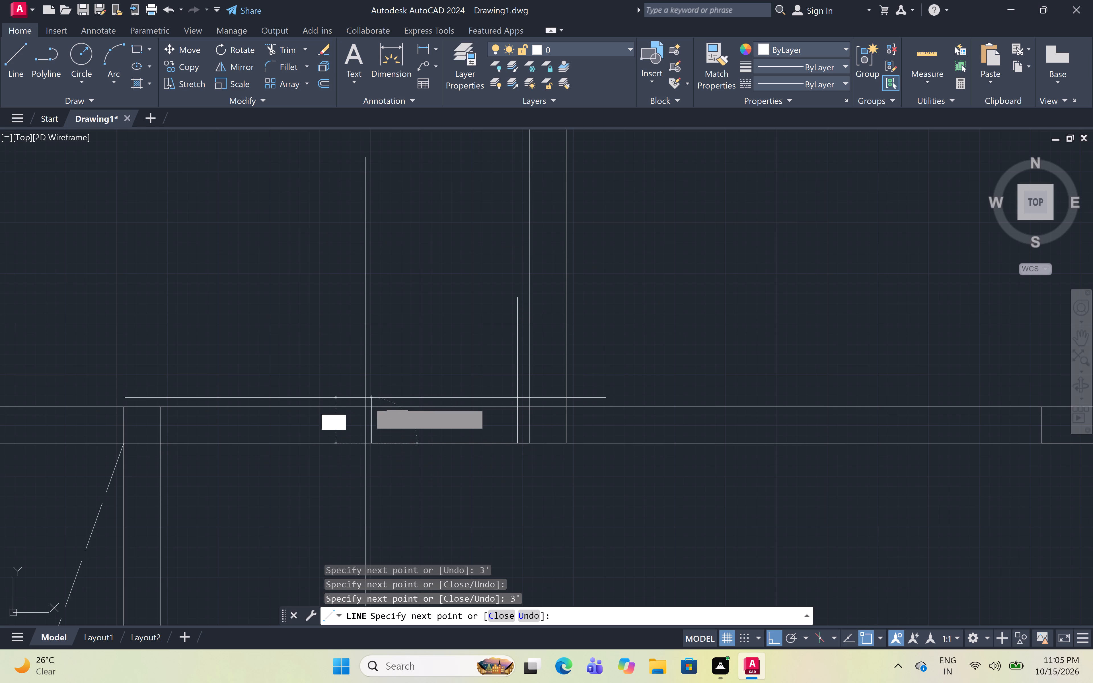
left_click(371, 406)
key("Escape")
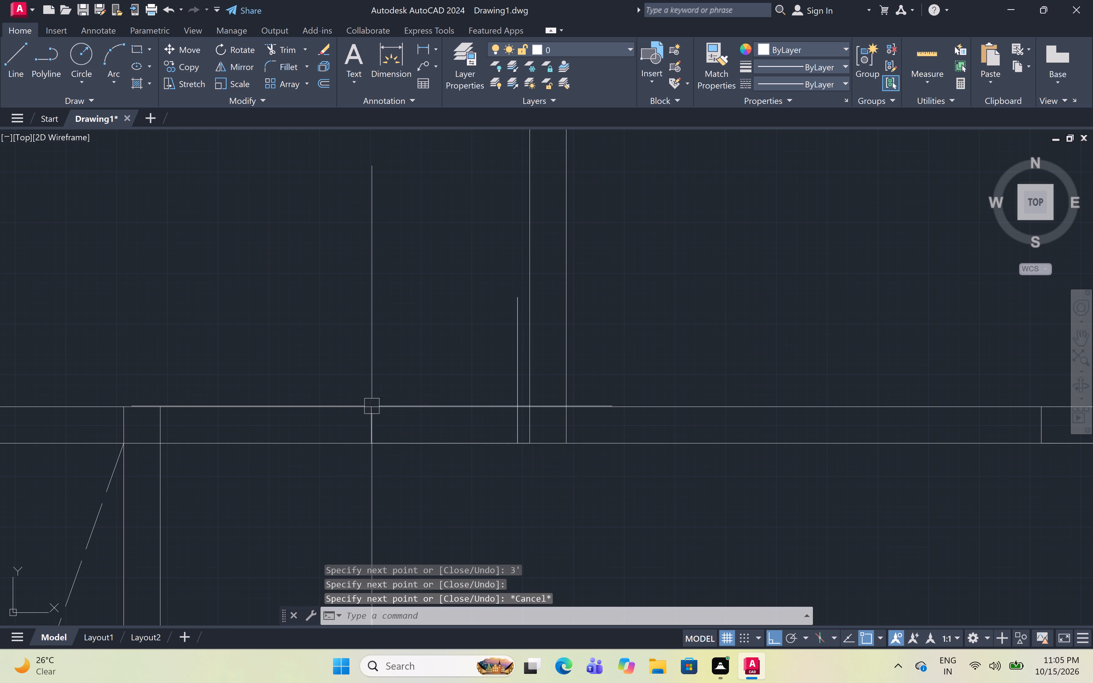
At the dashed-cross shaft's upper corner, draw a 3" line down its partition's outer face and a 3' horizontal door leaf across the shaft.
scroll(373, 406, "down", 3)
scroll(400, 404, "down", 1)
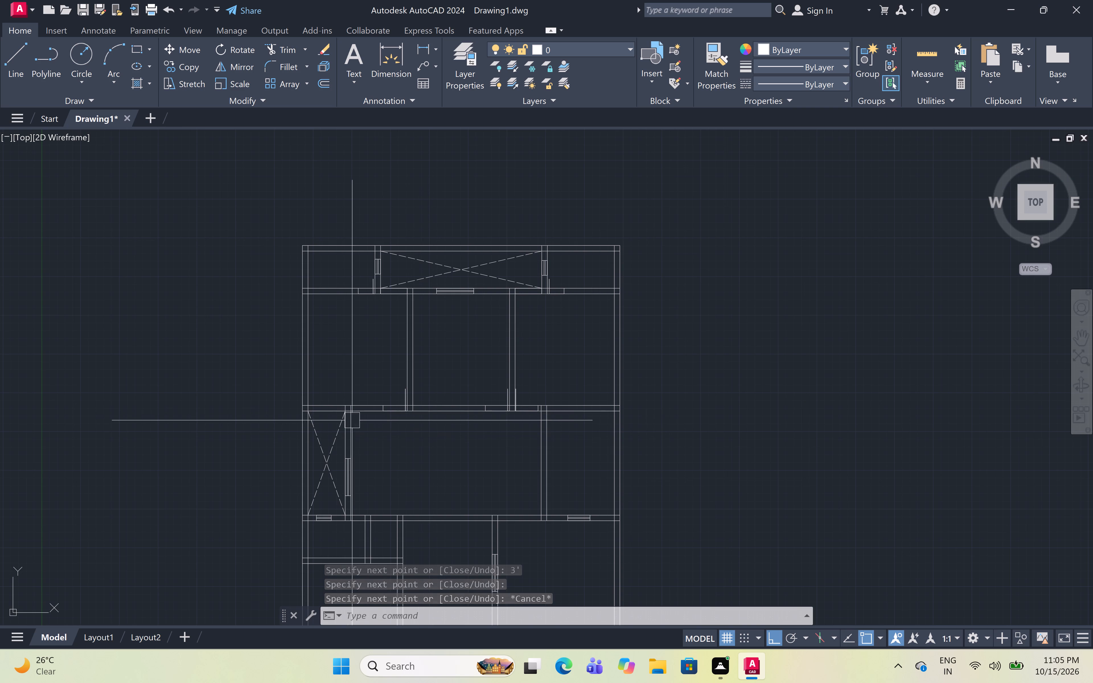
scroll(351, 418, "up", 5)
type("l")
key("space")
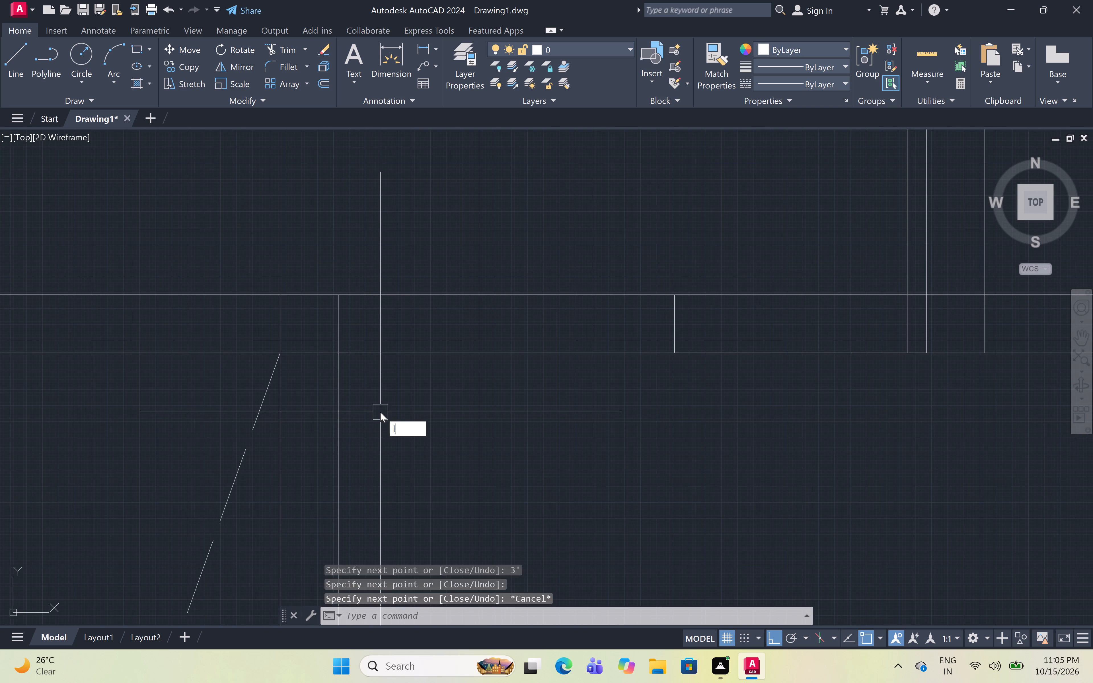
left_click(342, 349)
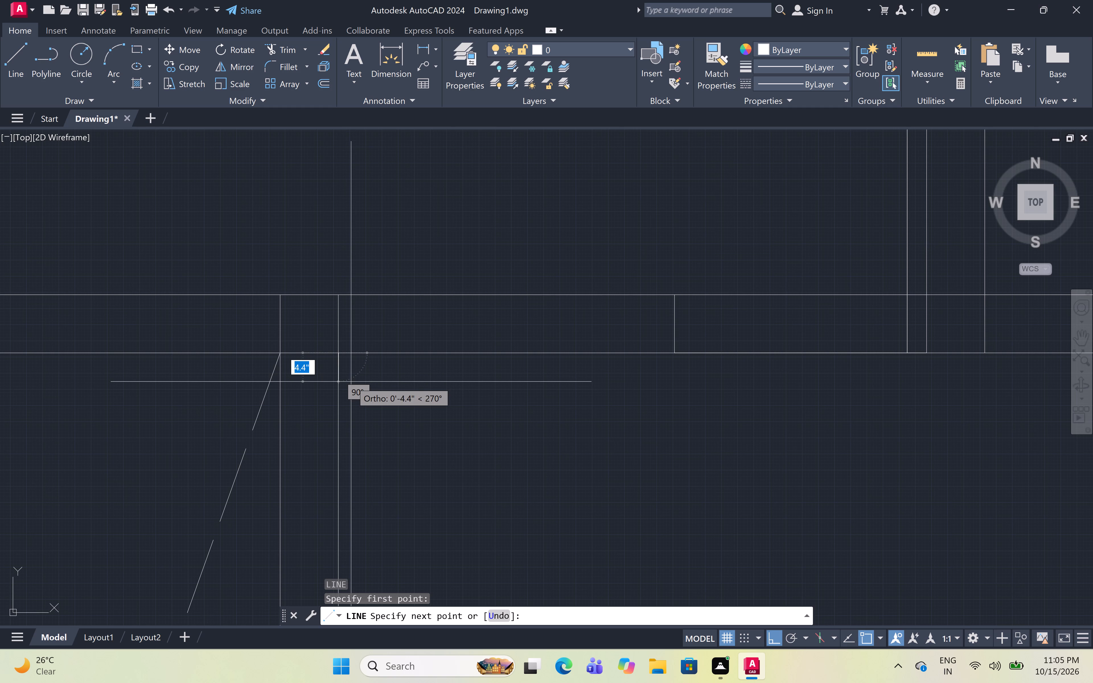
key("3")
type("\"")
key("space")
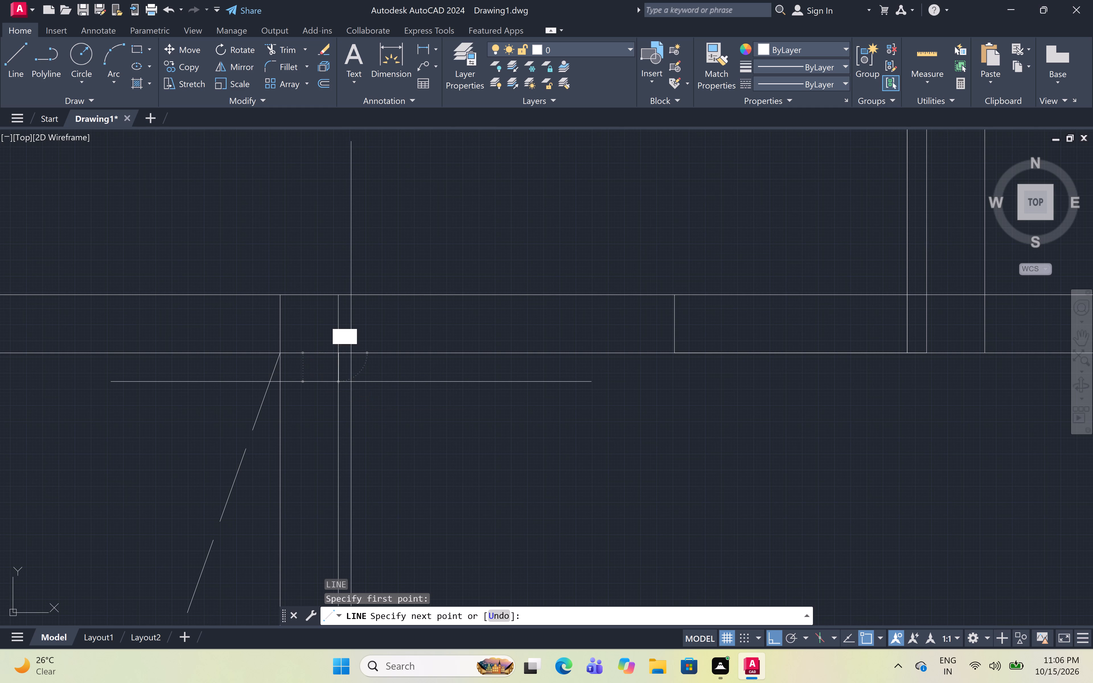
scroll(166, 423, "down", 2)
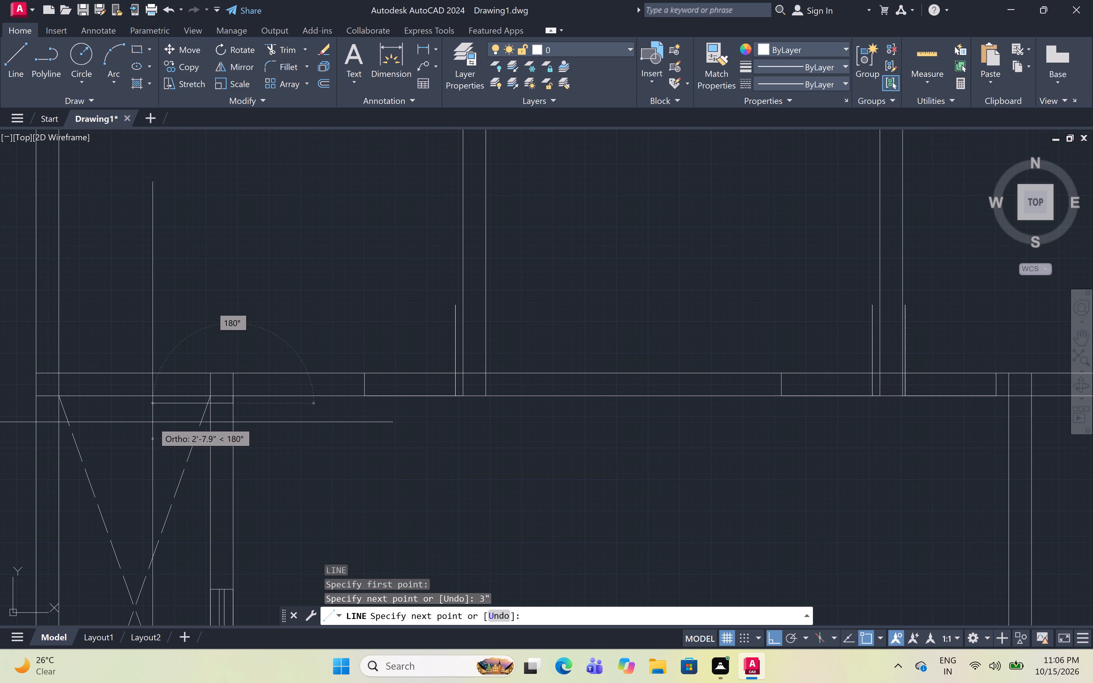
type("3'")
key("space")
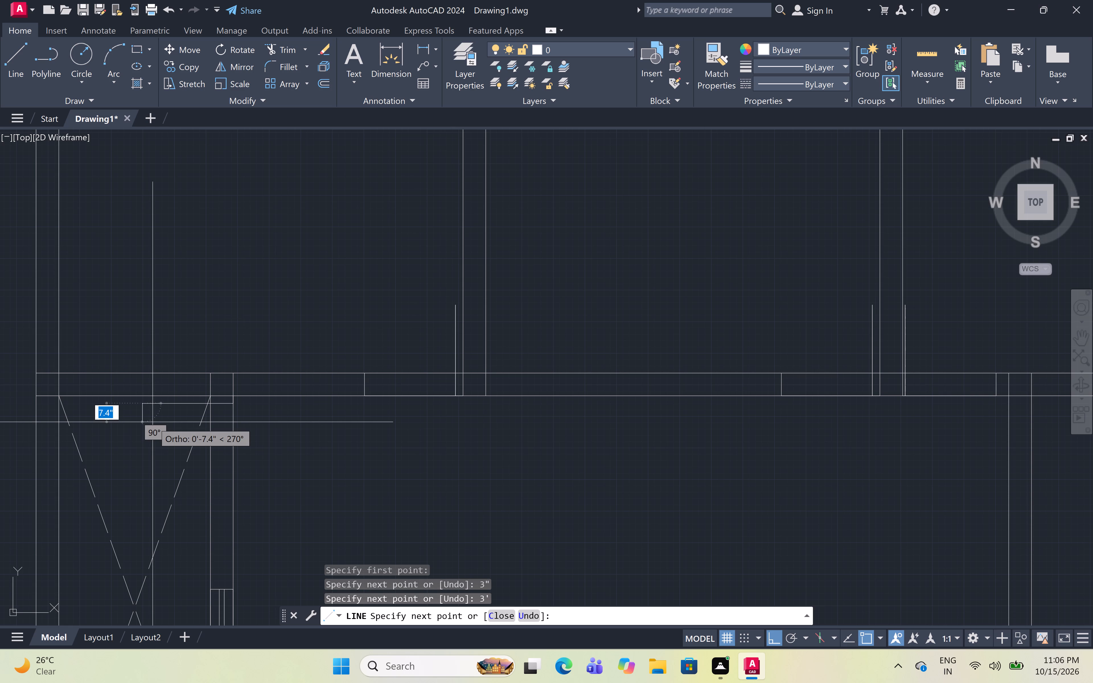
From the foot of that leaf, draw the 3' door opening down the shaft partition and the jamb line across its thickness.
scroll(165, 414, "up", 2)
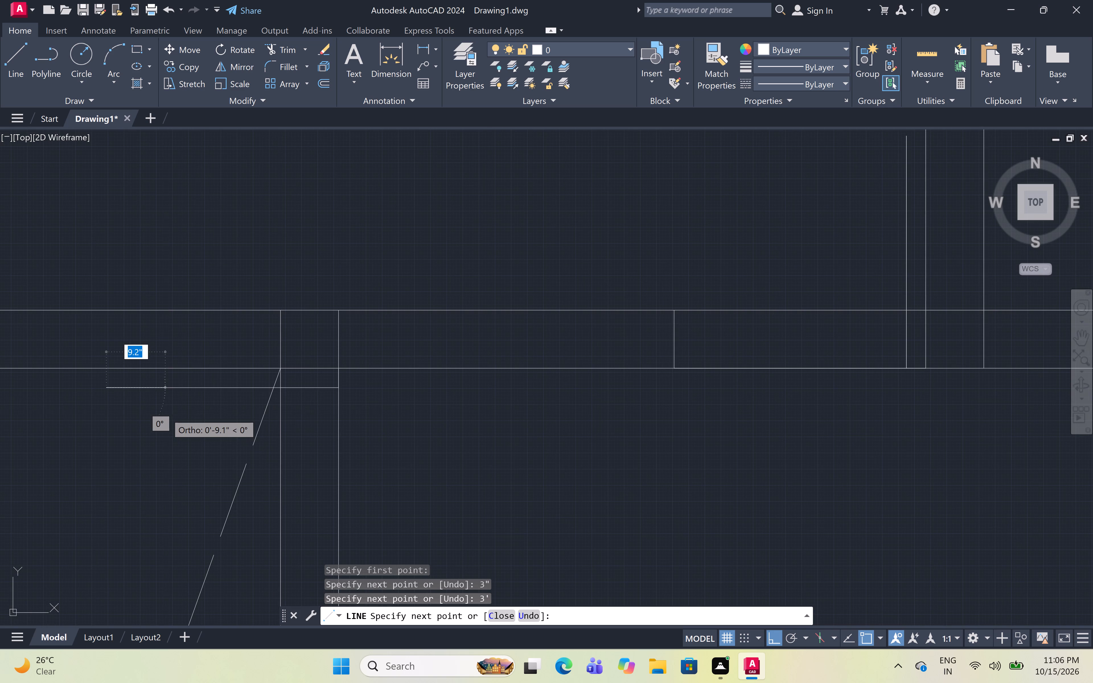
left_click_drag(335, 383, 335, 388)
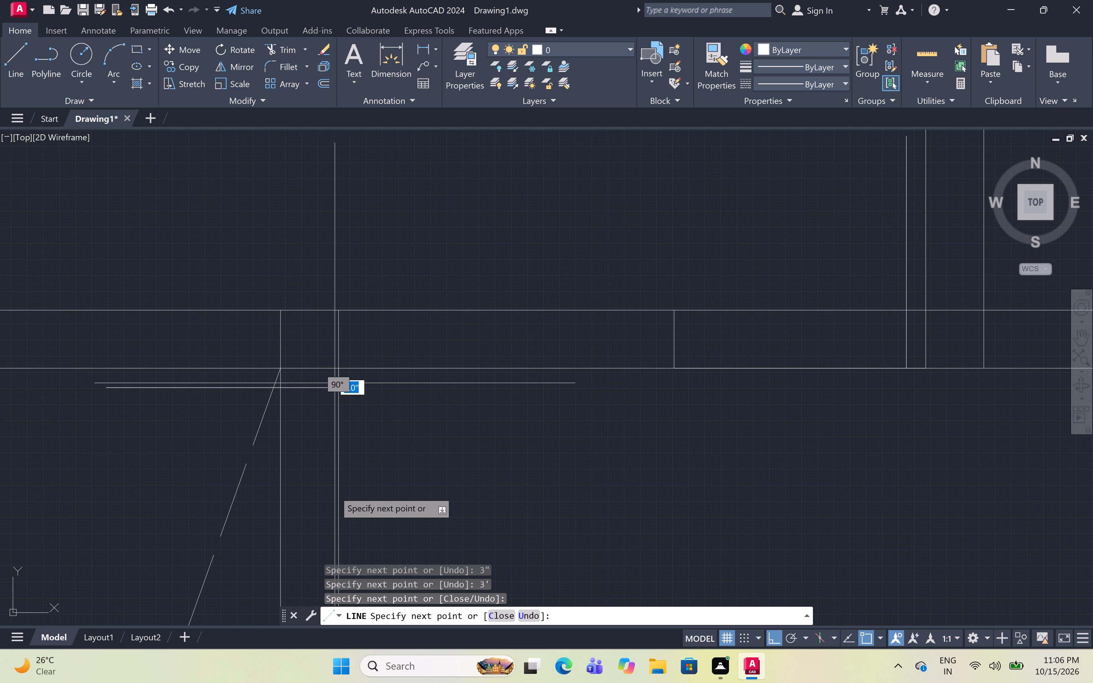
scroll(326, 477, "down", 2)
key("3")
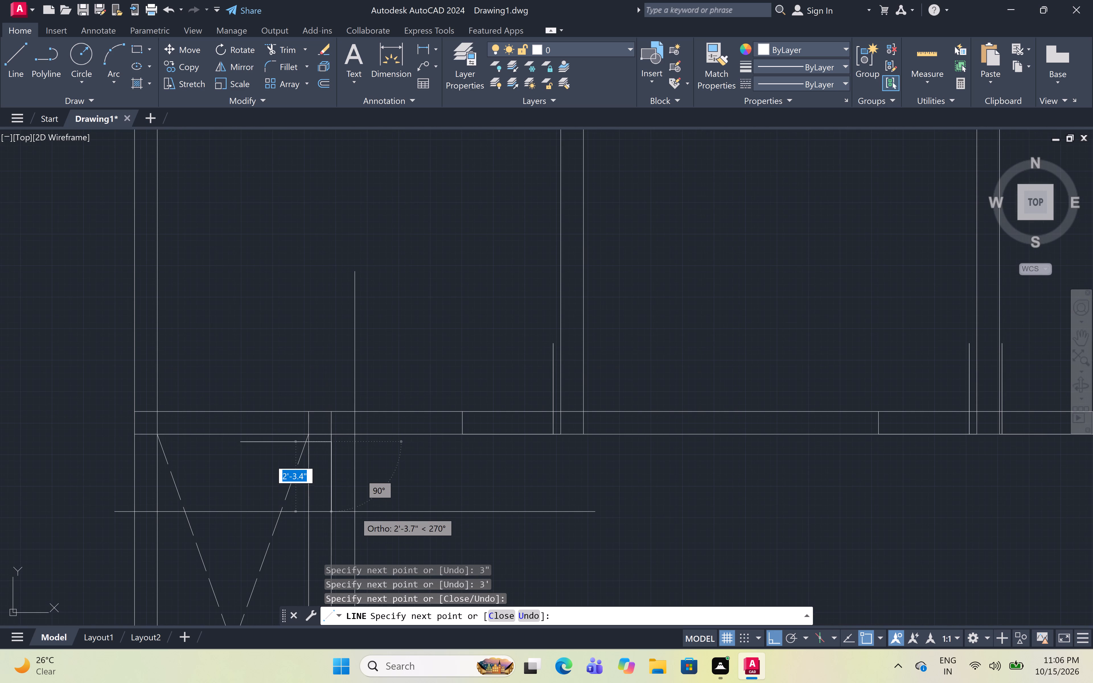
type("'")
key("space")
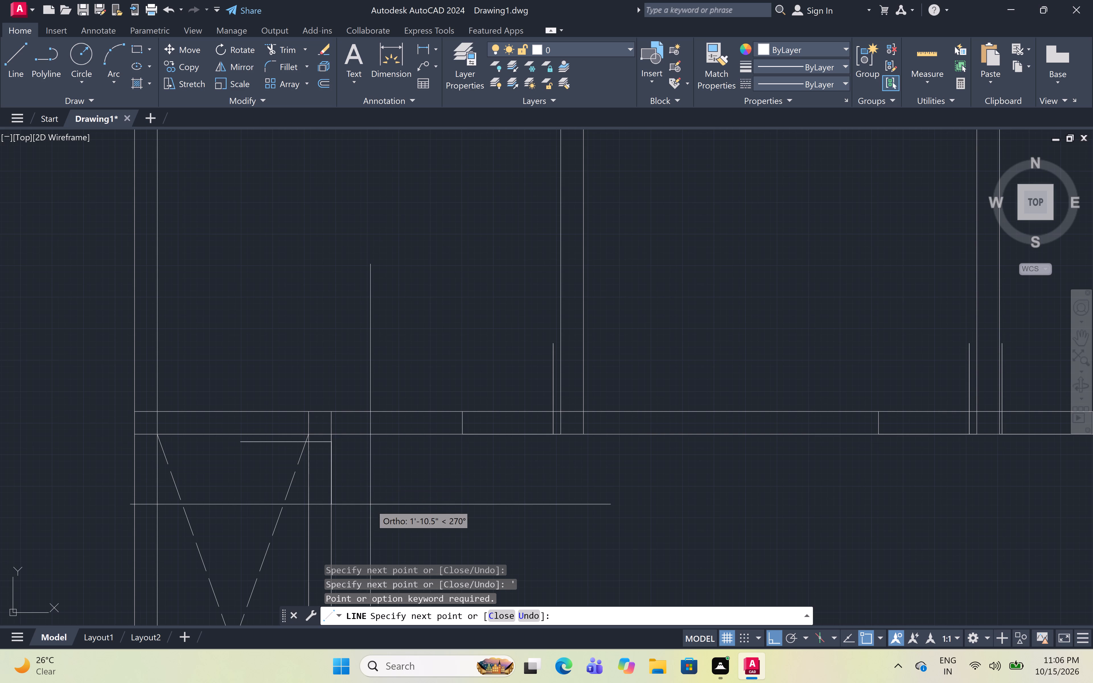
key("3")
key("apostrophe")
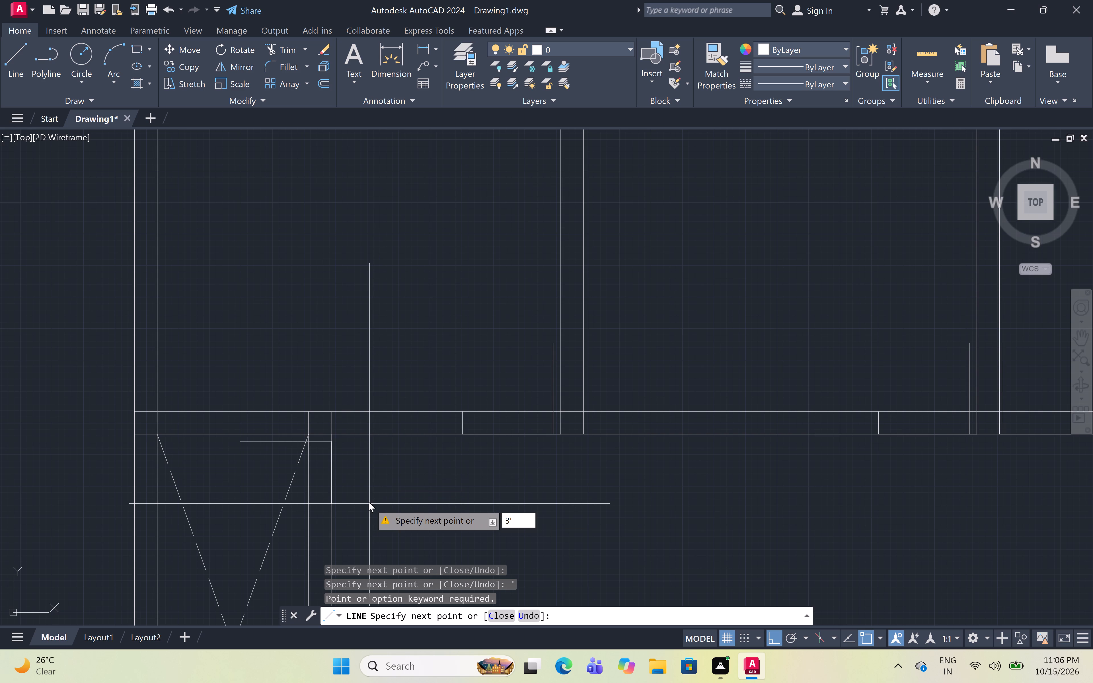
key("space")
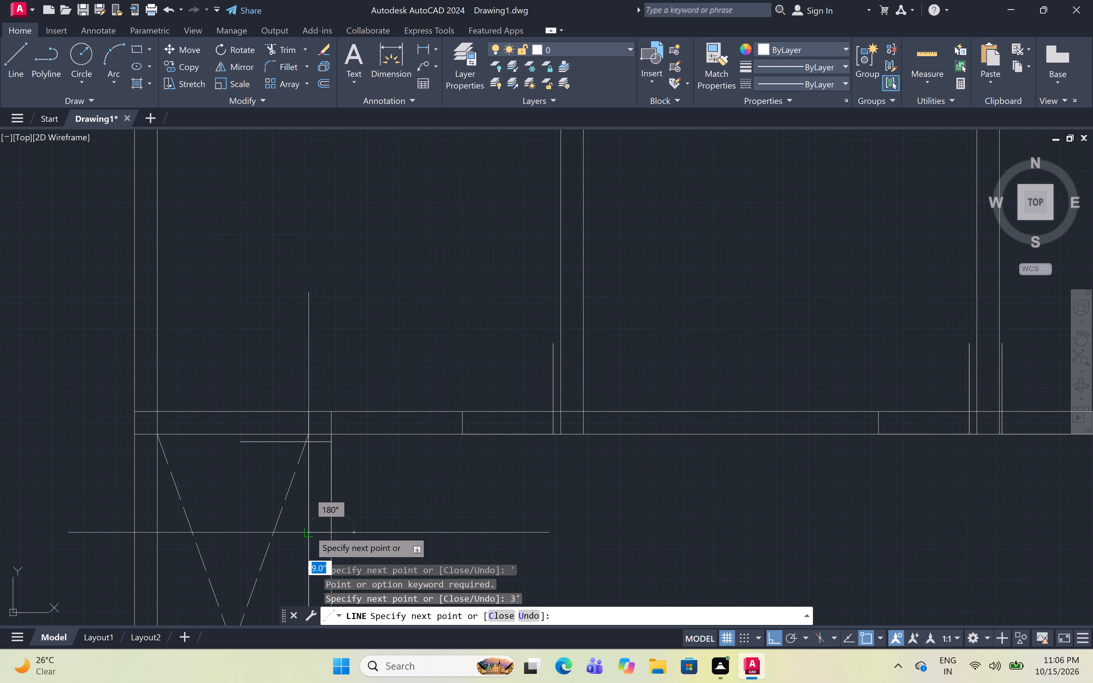
left_click(305, 530)
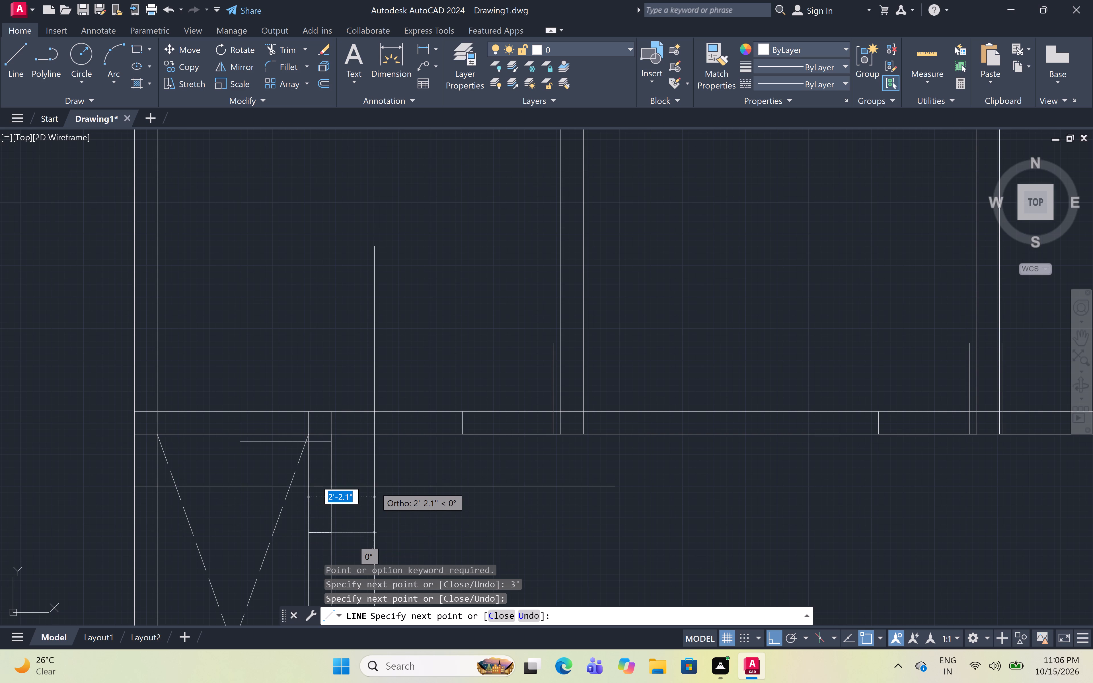
key("Escape")
On the central hall's right-hand partition, draw a 3' horizontal door leaf from its hall-side face into the adjoining room.
scroll(374, 472, "down", 5)
middle_click_drag(372, 478, 370, 405)
scroll(372, 478, "down", 1)
scroll(383, 396, "up", 5)
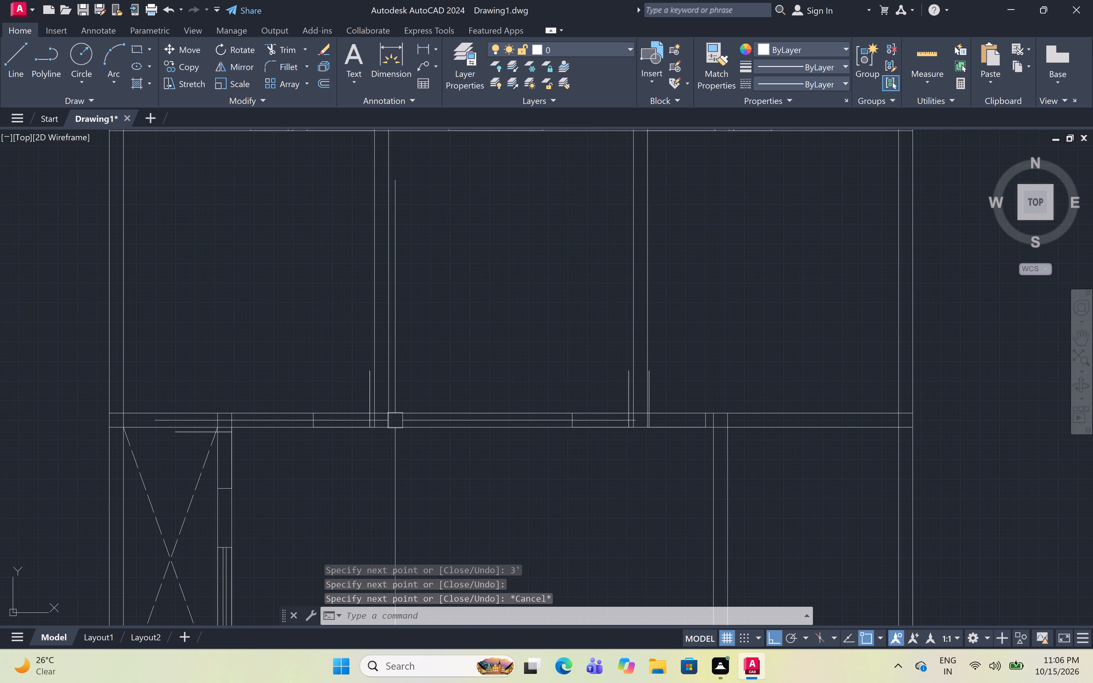
scroll(394, 432, "down", 2)
scroll(471, 473, "up", 3)
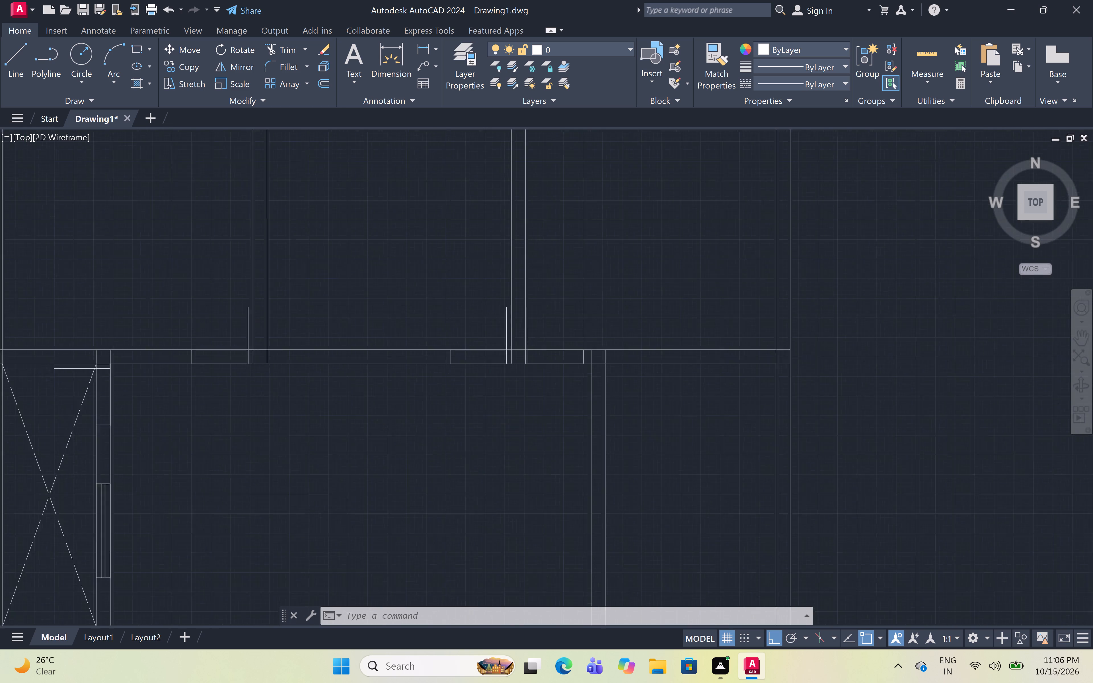
scroll(496, 448, "down", 1)
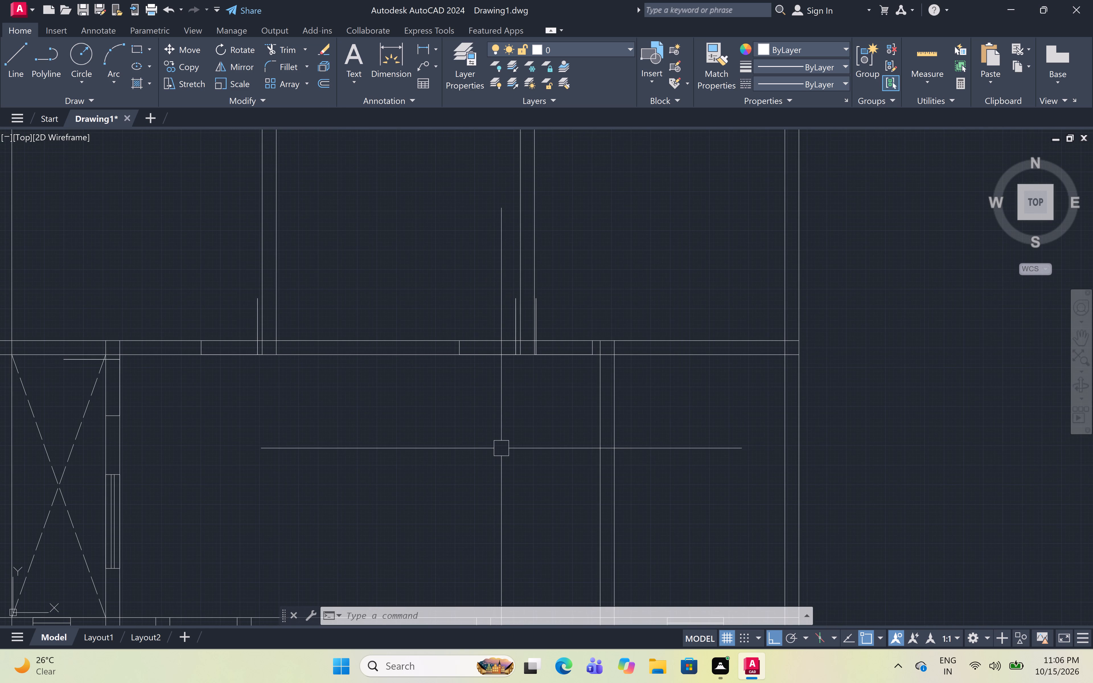
type("l")
key("space")
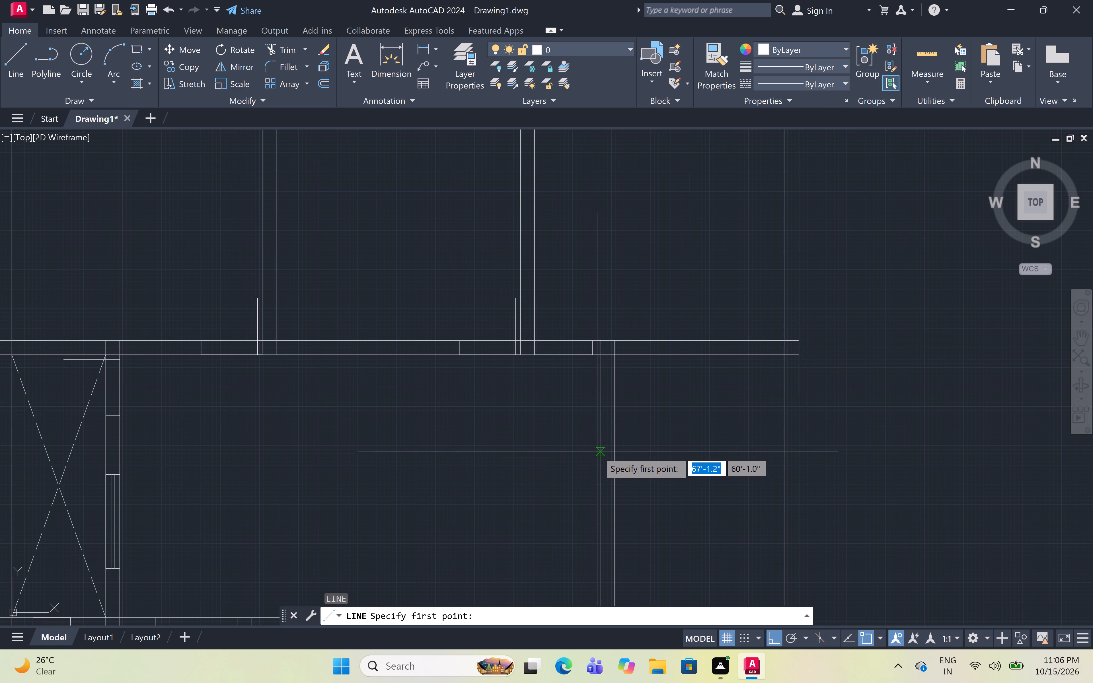
left_click(602, 445)
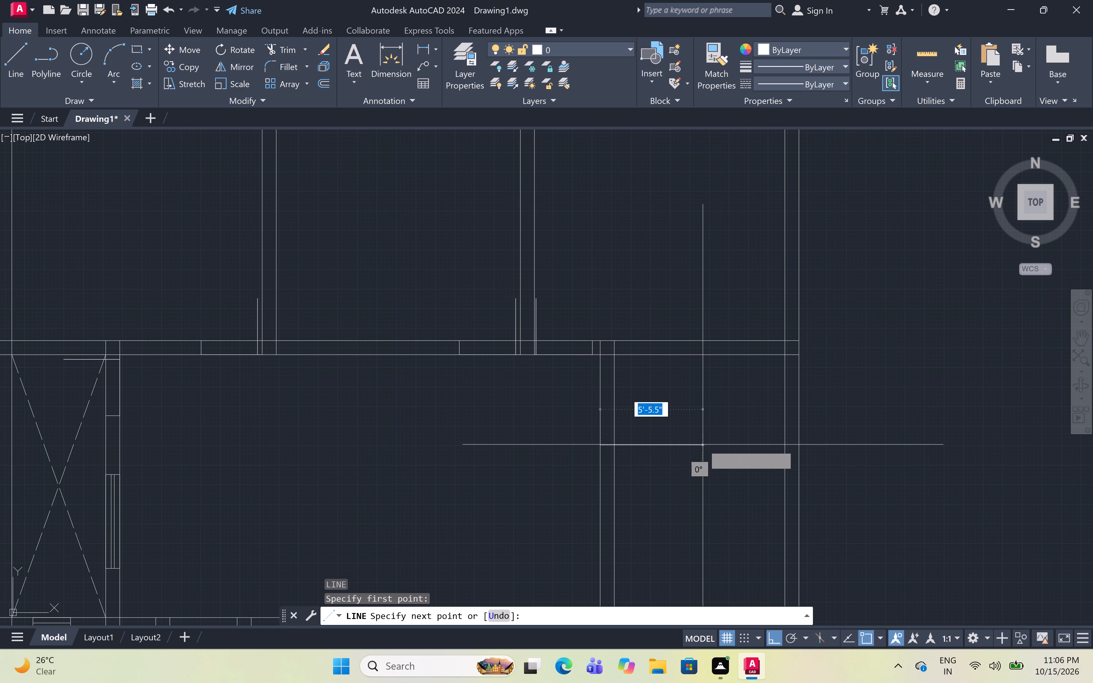
key("3")
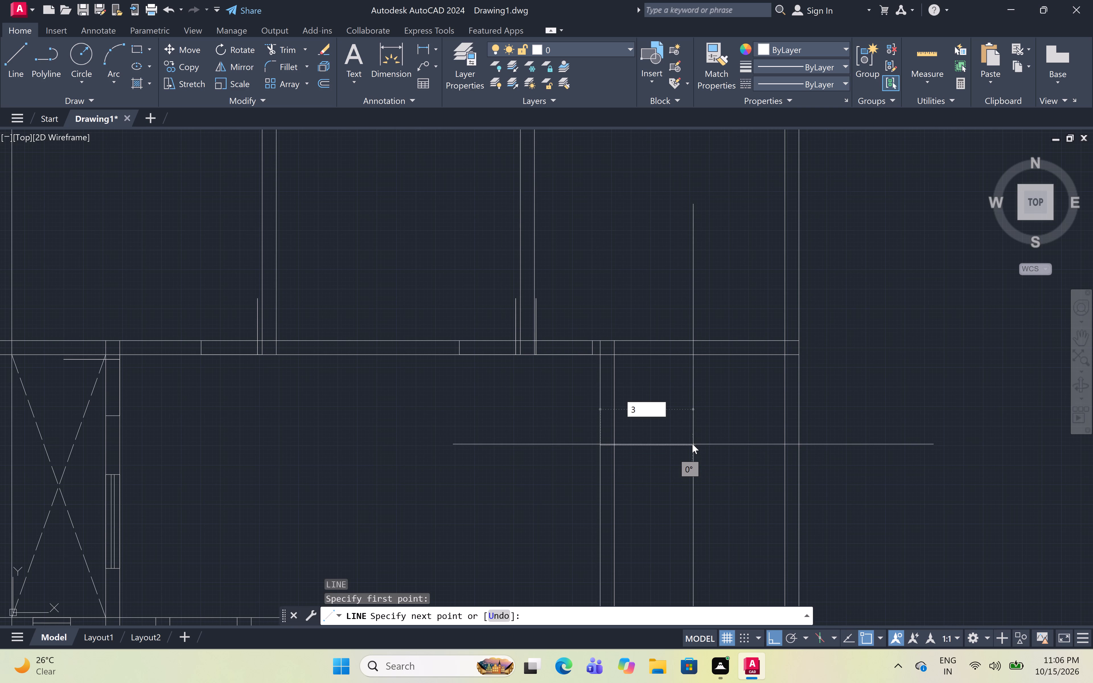
key("apostrophe")
key("space")
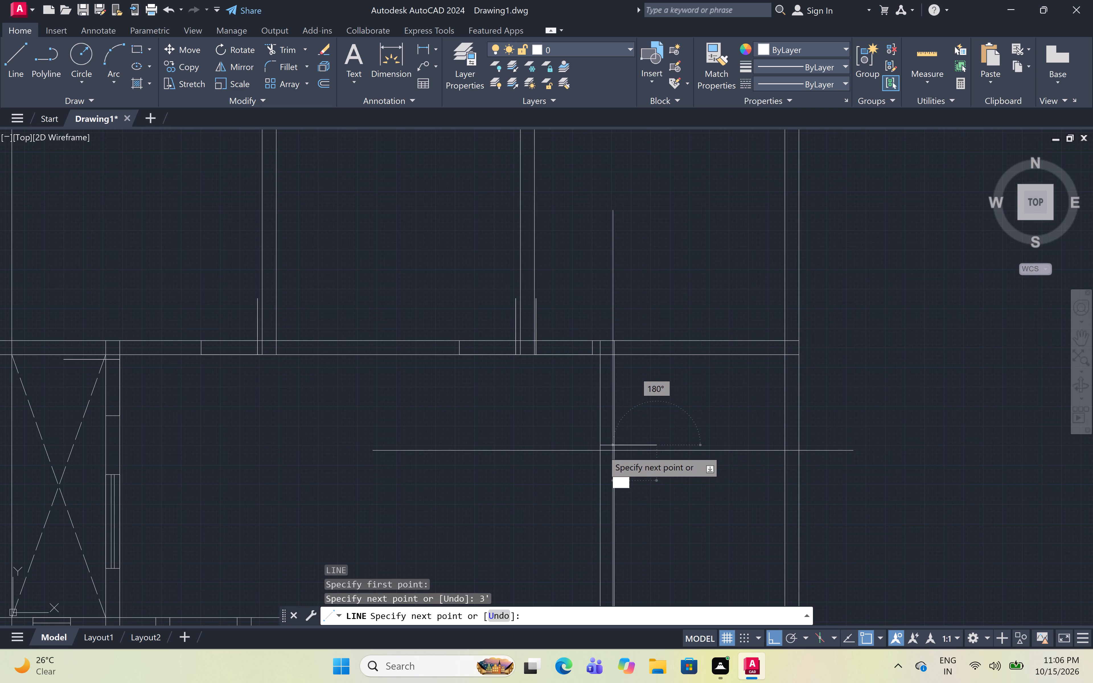
From the foot of that leaf, draw the 3' door opening down the partition and the jamb line across its thickness.
left_click(600, 446)
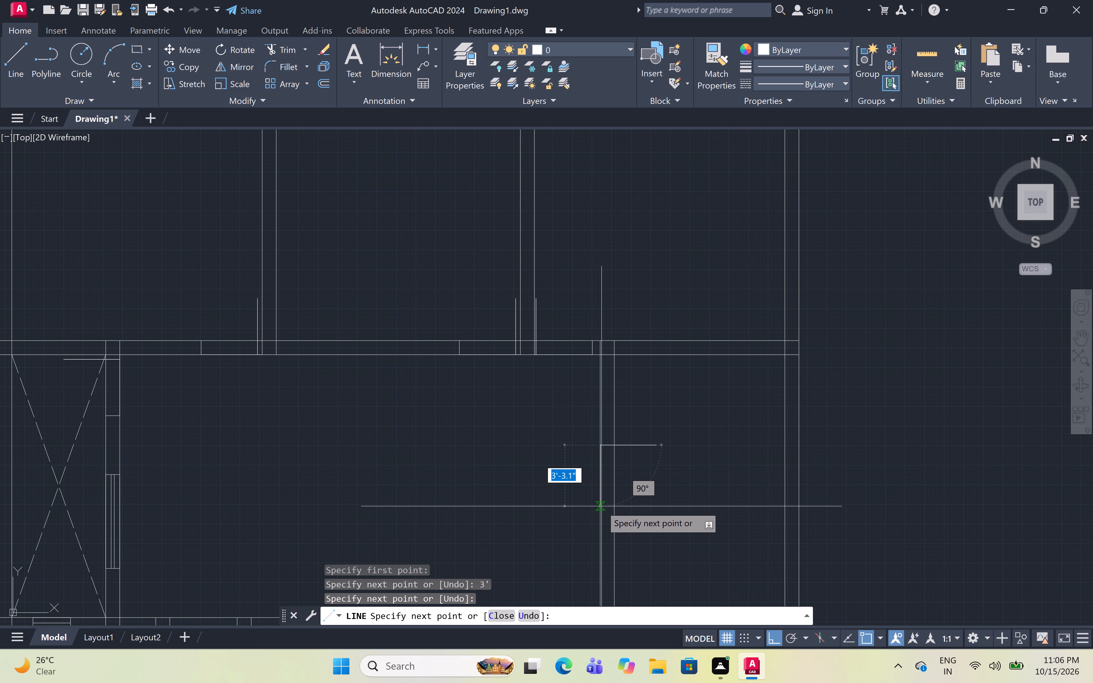
key("3")
type("'")
key("space")
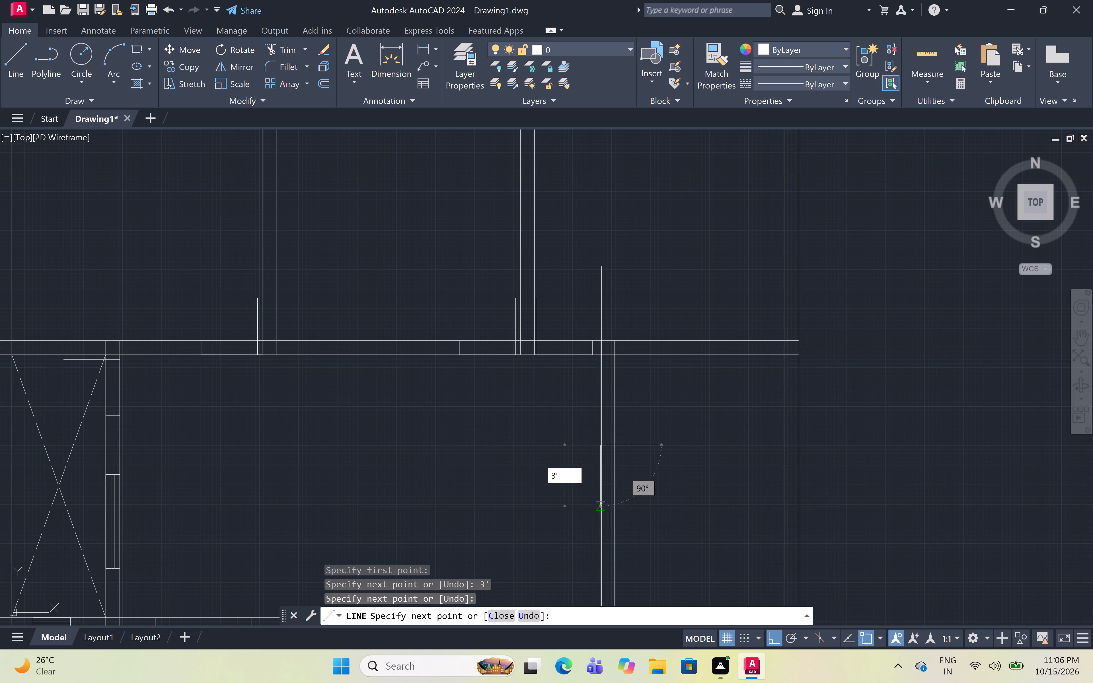
scroll(607, 504, "up", 2)
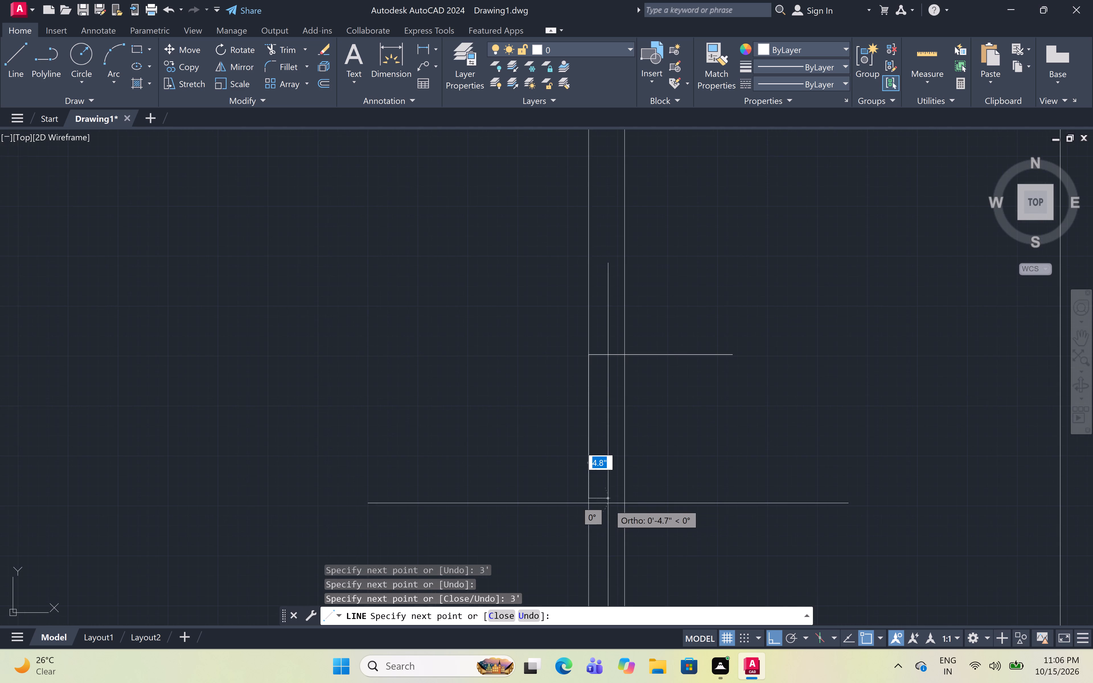
left_click(629, 494)
key("Escape")
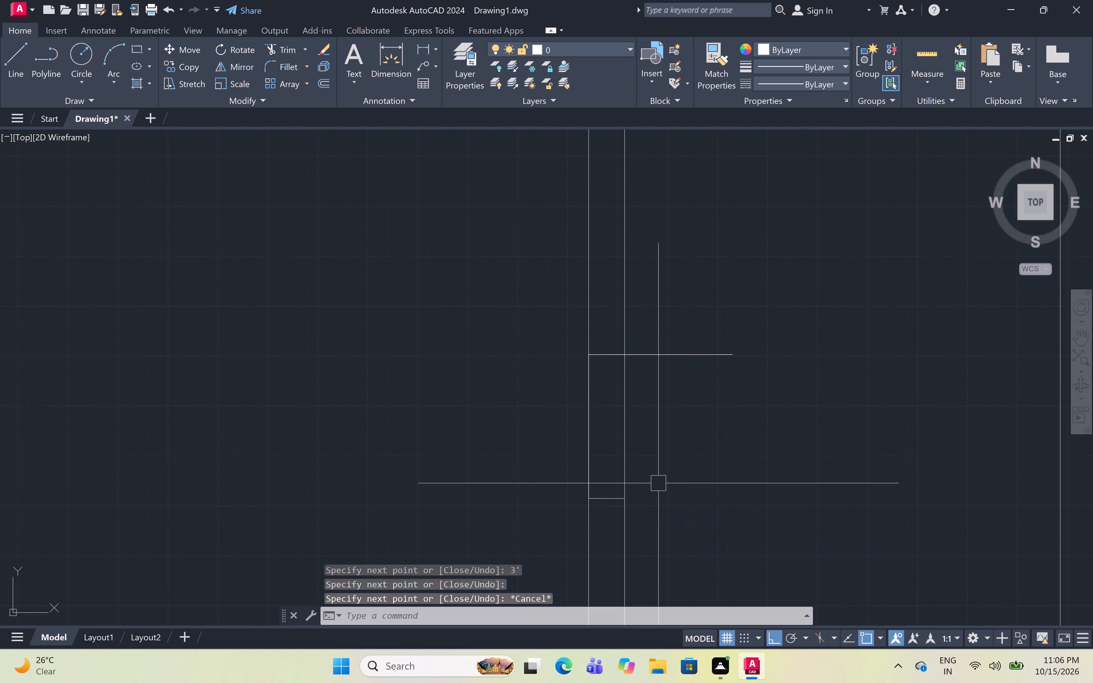
On the hall's lower wall, draw a 3" line rightward from the windowed partition's right face along the wall's lower face and a 2' upright door leaf.
scroll(658, 483, "down", 3)
middle_click_drag(664, 481, 631, 334)
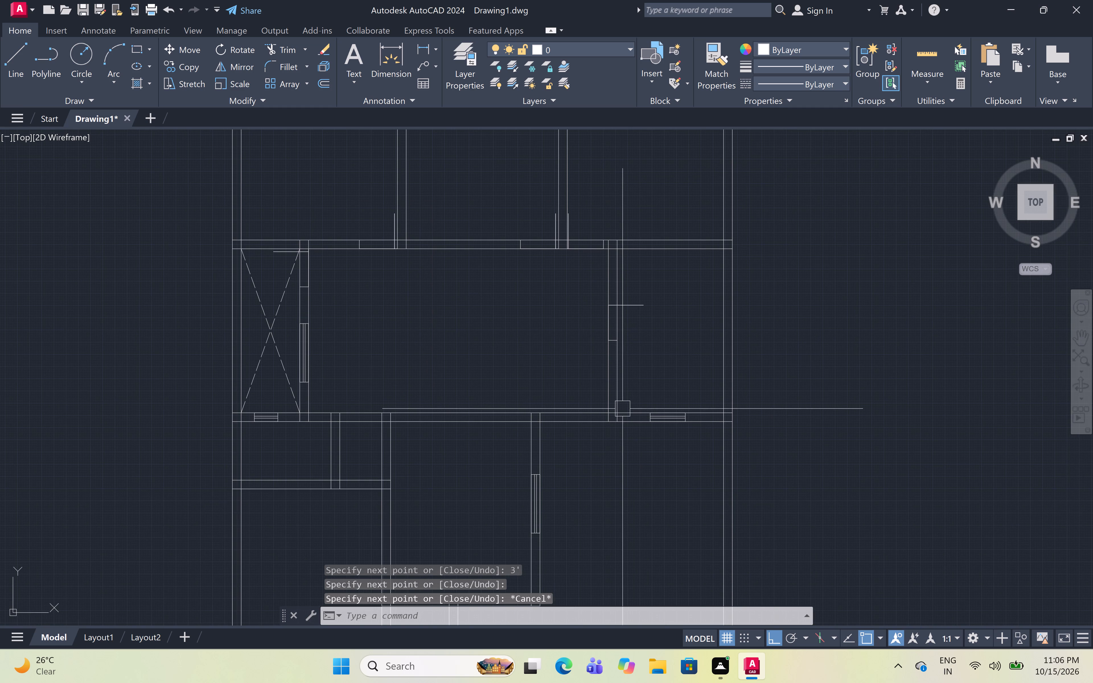
middle_click_drag(622, 404, 617, 376)
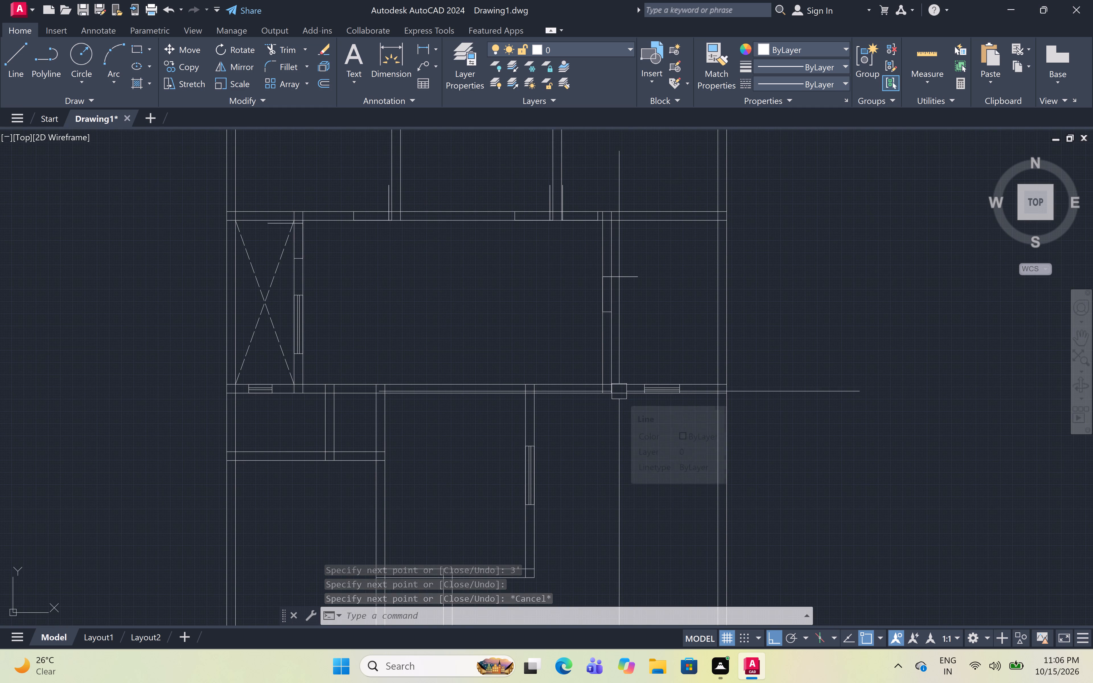
scroll(577, 389, "up", 4)
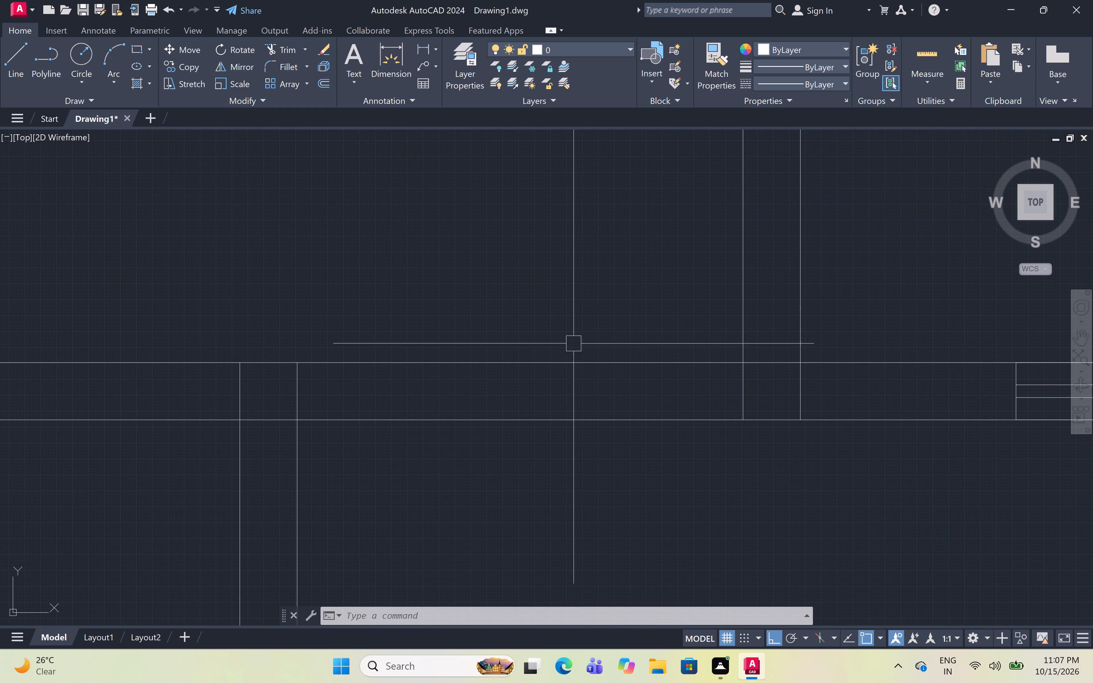
type("l")
key("space")
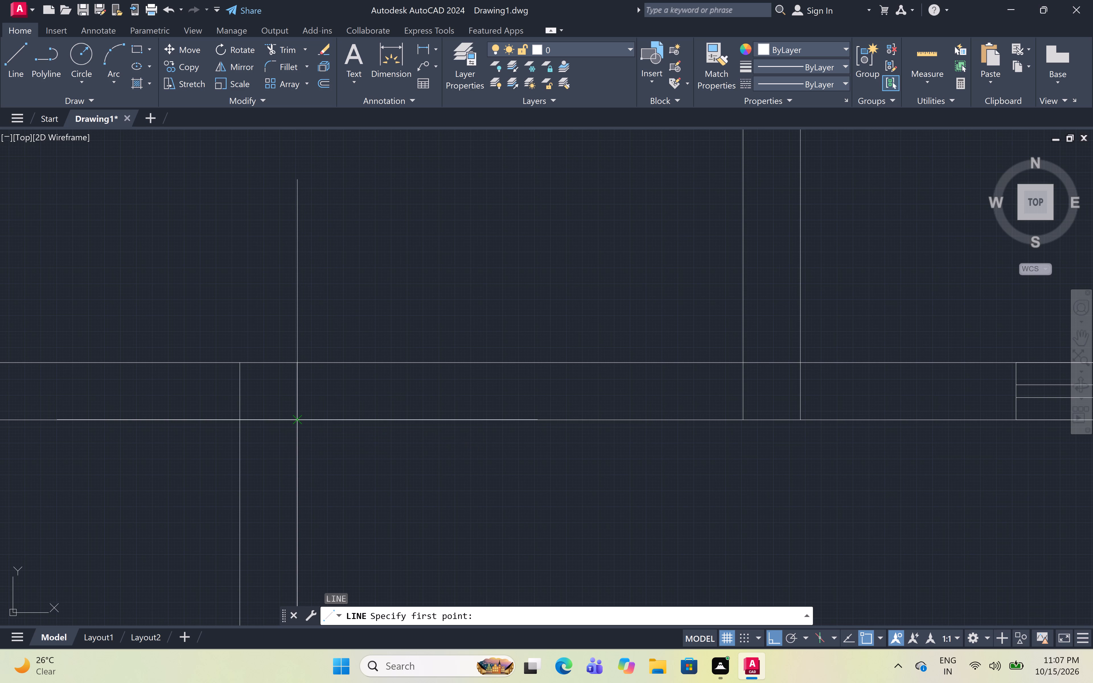
left_click(301, 415)
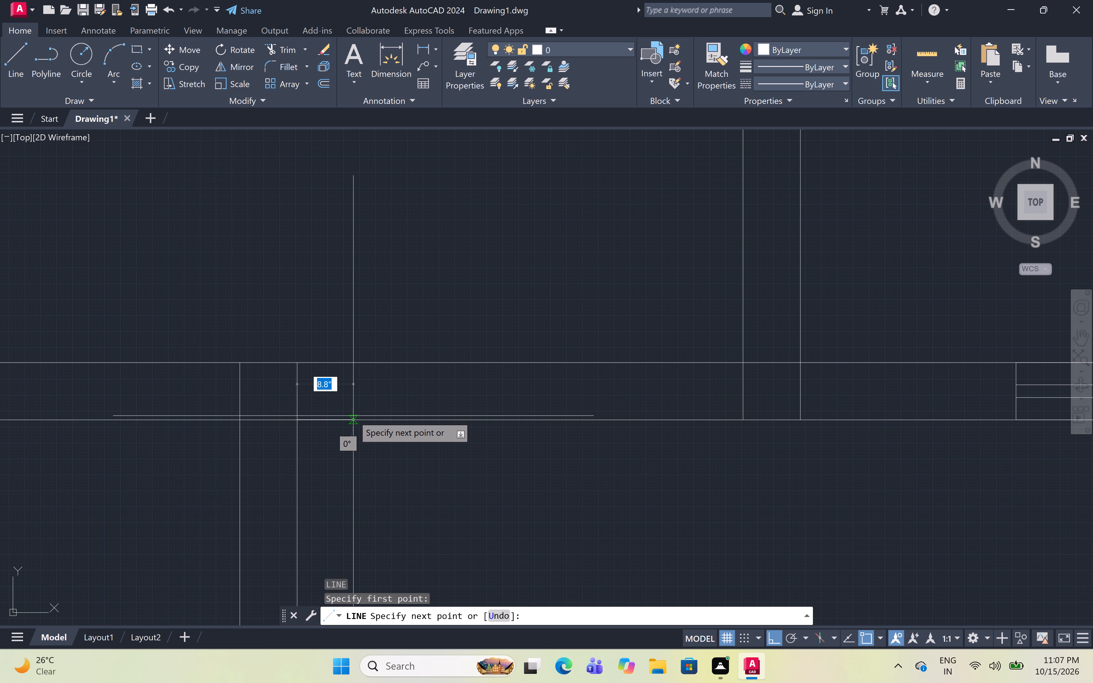
key("3")
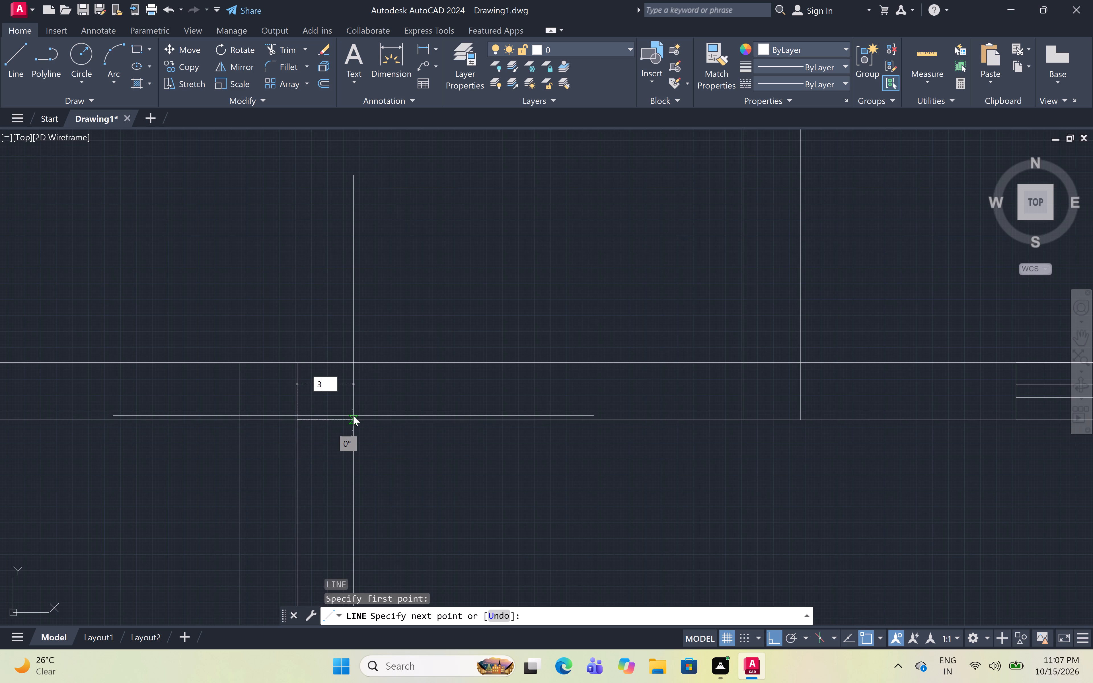
type("\"")
key("space")
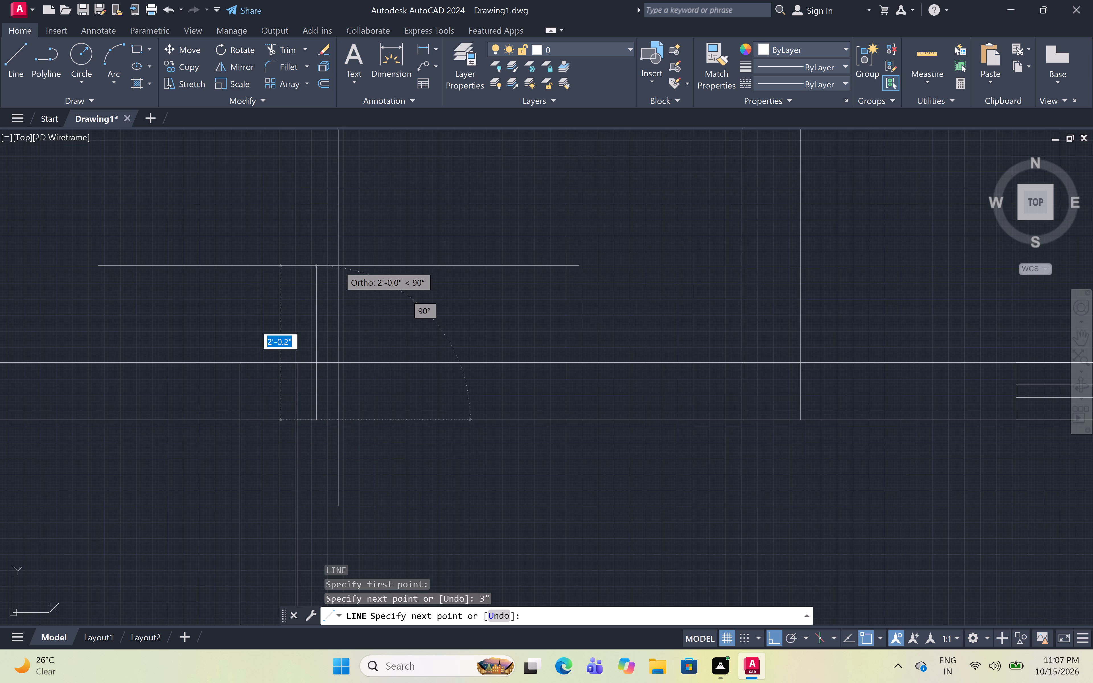
key("2")
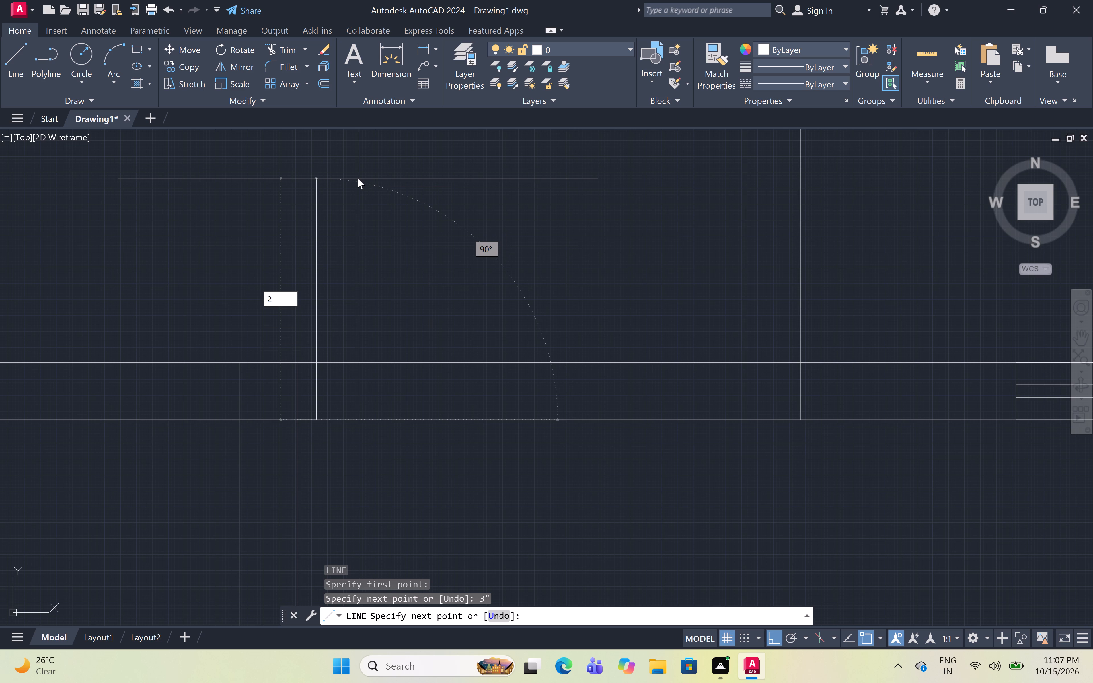
key("apostrophe")
key("space")
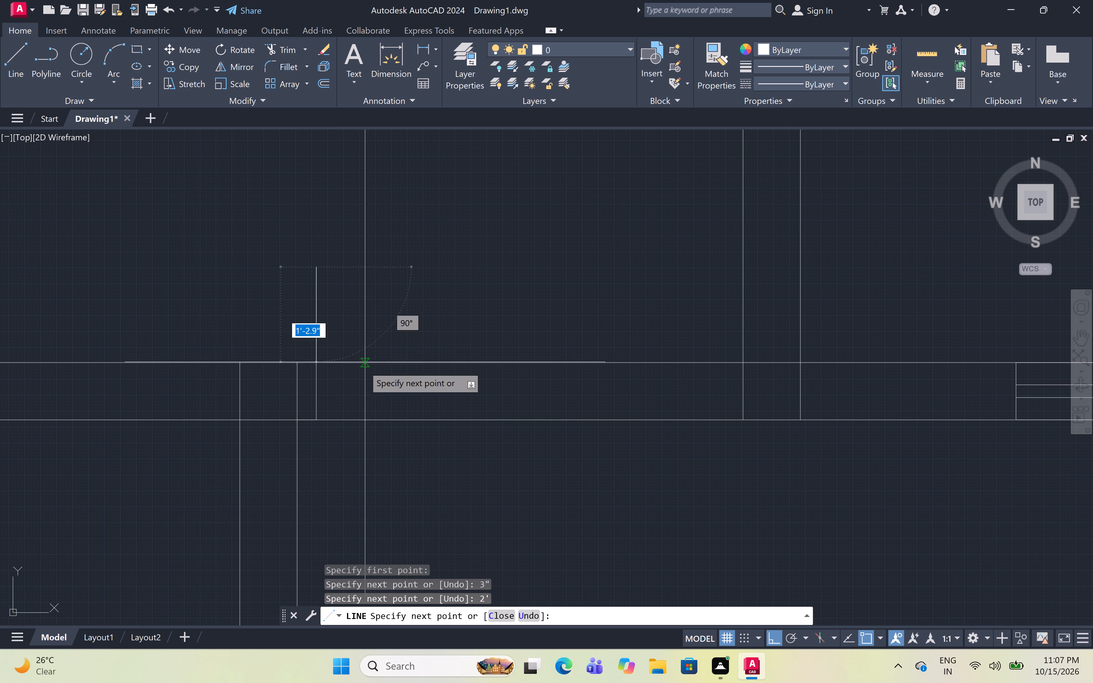
Undo the 2' upright door leaf at the end of the 3" line, along with its return segment to the foot.
left_click(319, 423)
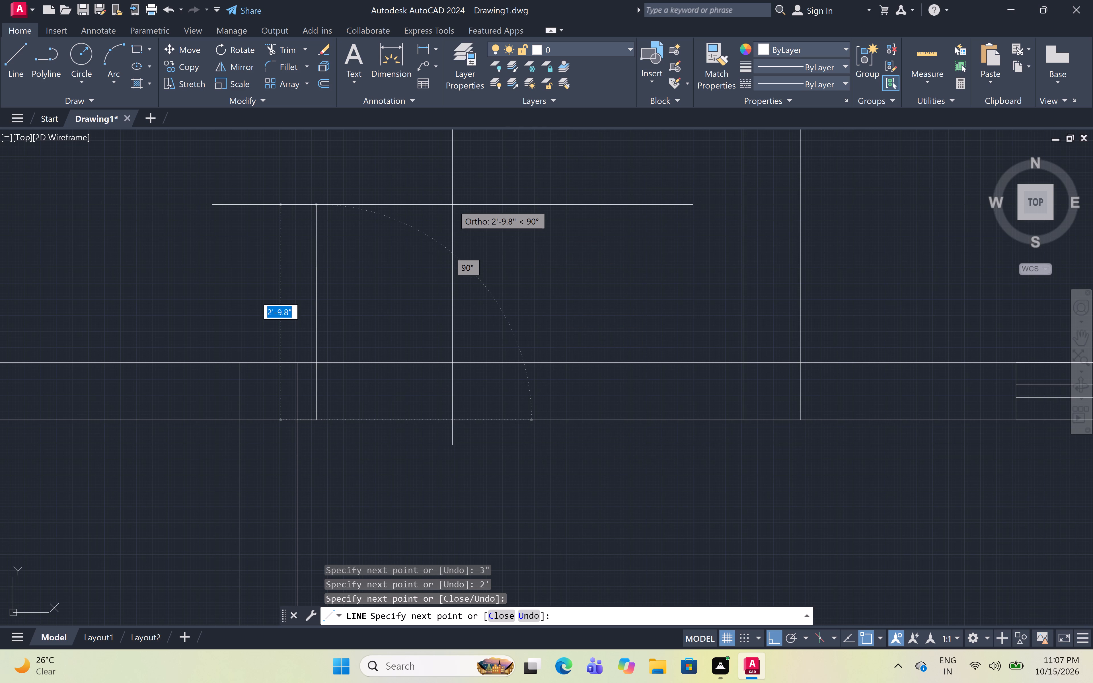
key("ctrl+z")
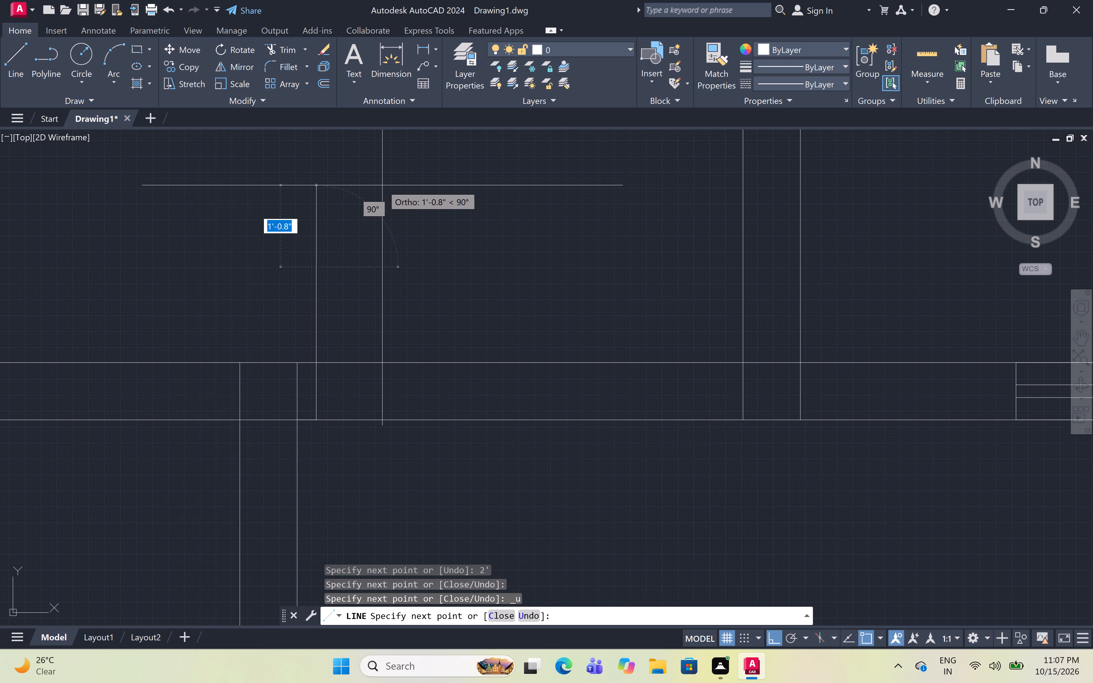
key("ctrl+z")
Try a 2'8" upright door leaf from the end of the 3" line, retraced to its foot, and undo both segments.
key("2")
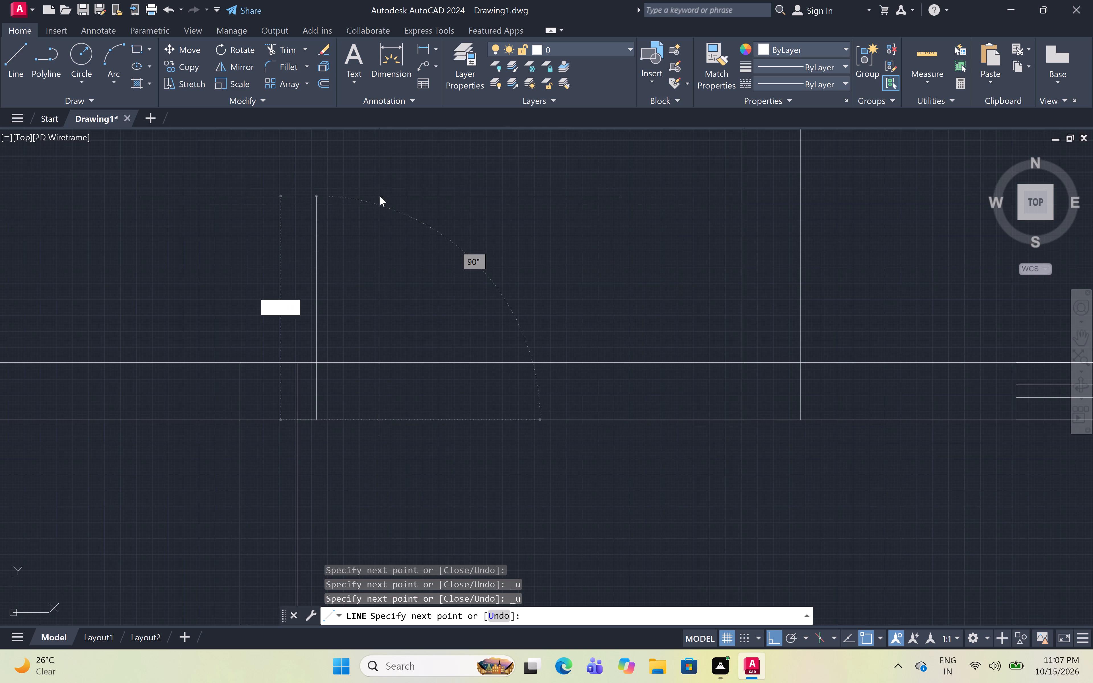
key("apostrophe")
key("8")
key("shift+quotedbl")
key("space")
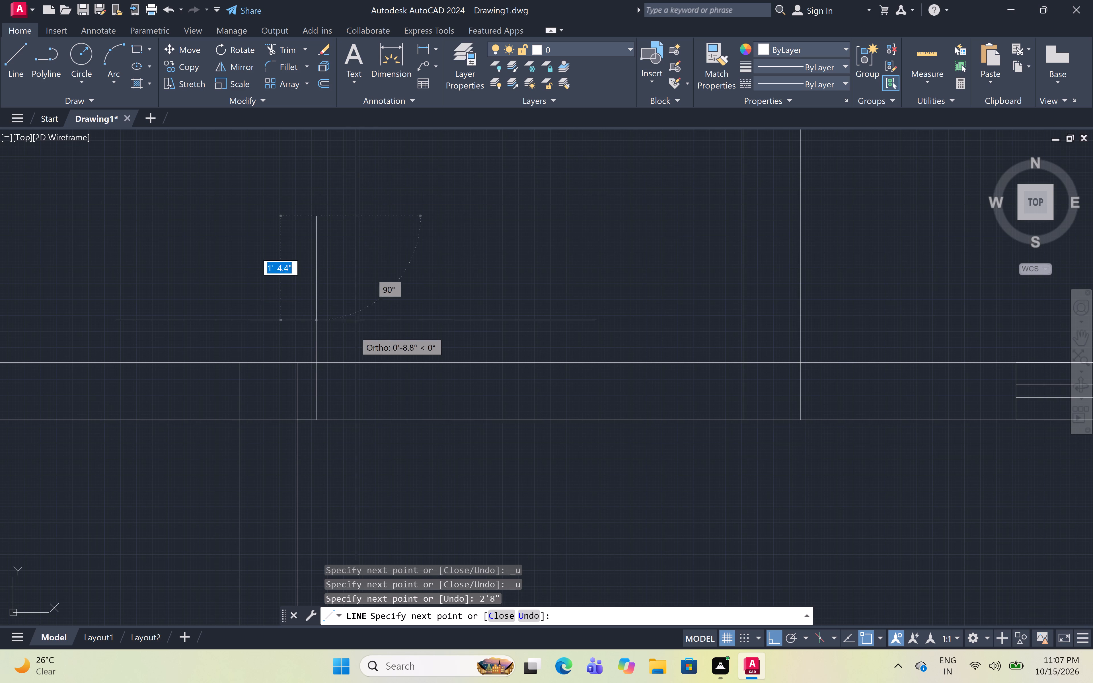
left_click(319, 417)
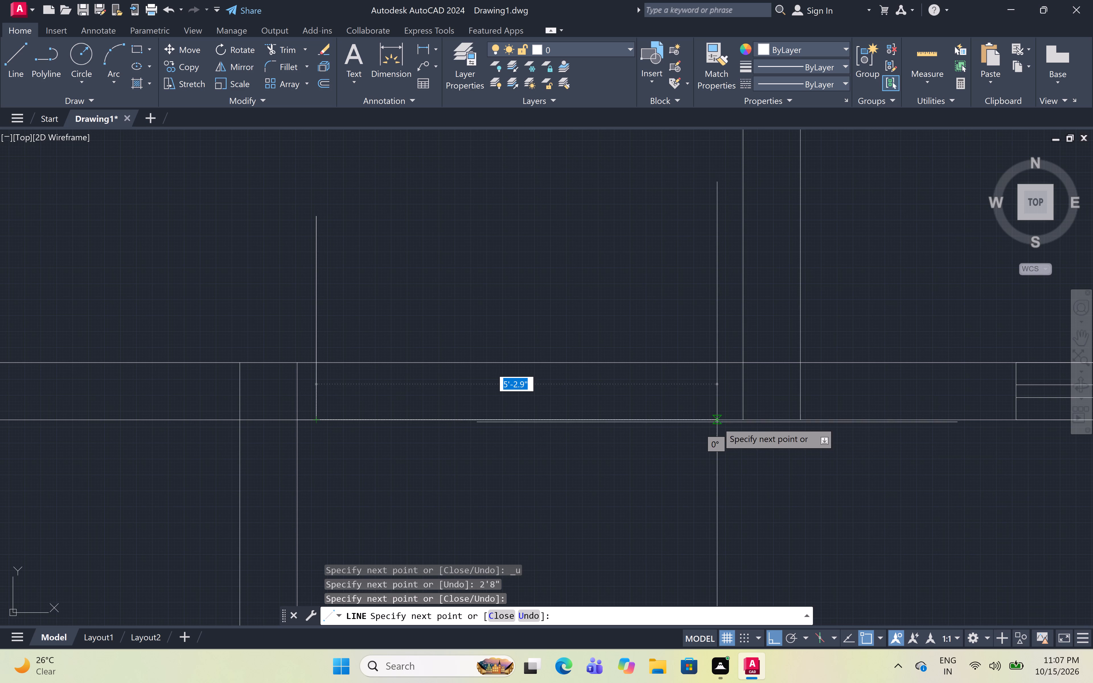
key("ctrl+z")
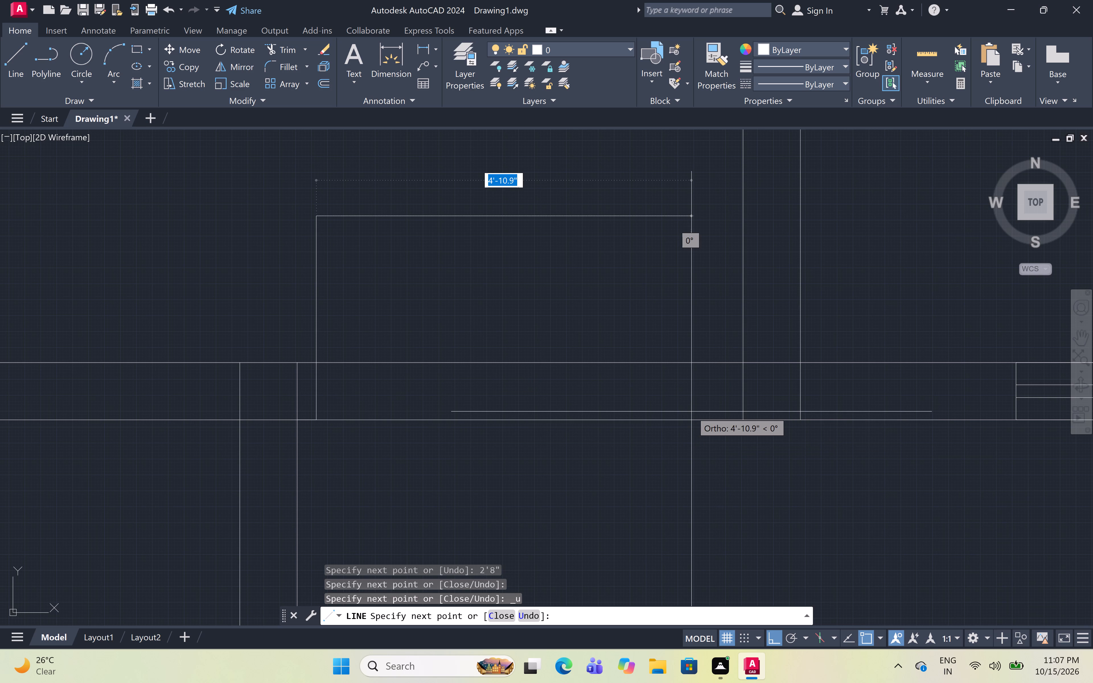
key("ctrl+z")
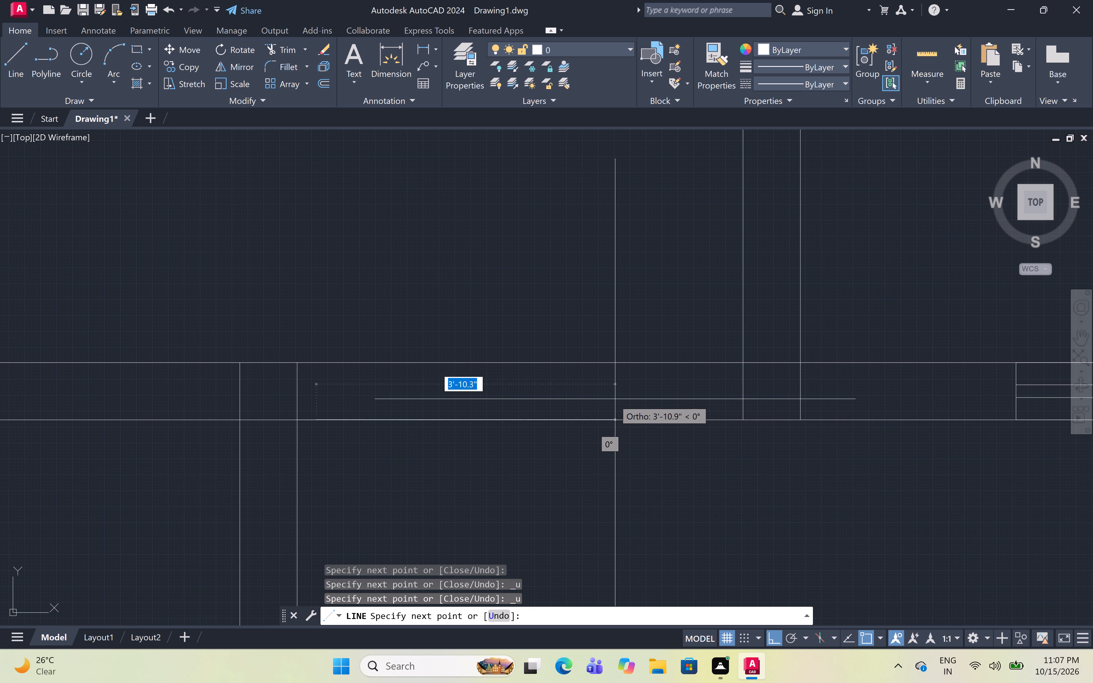
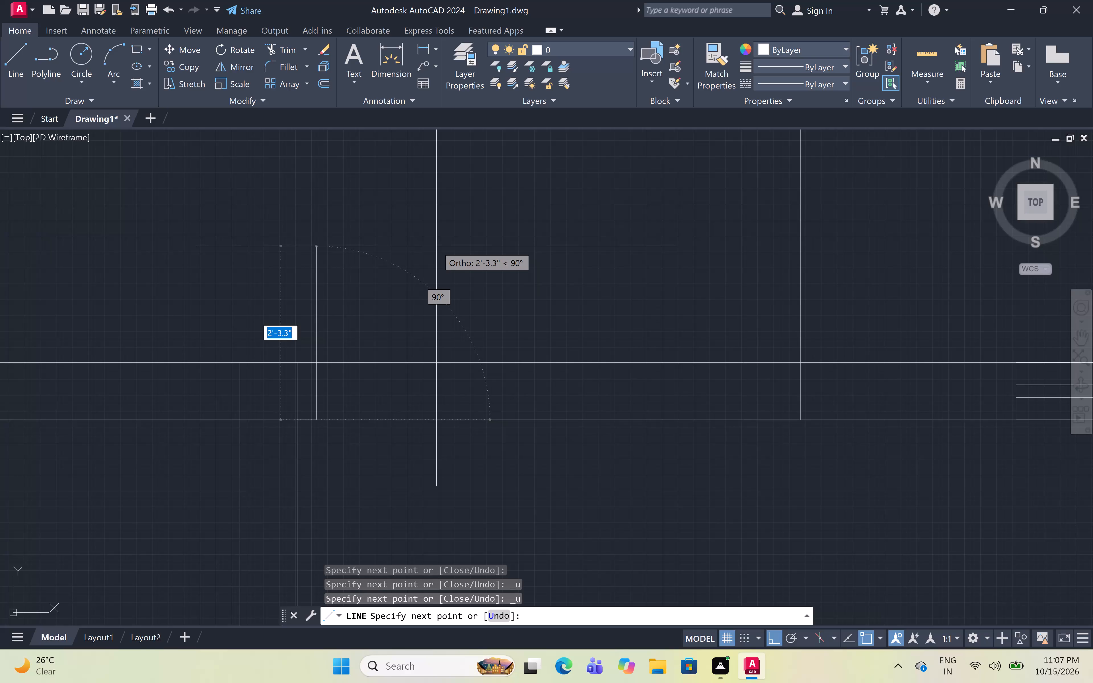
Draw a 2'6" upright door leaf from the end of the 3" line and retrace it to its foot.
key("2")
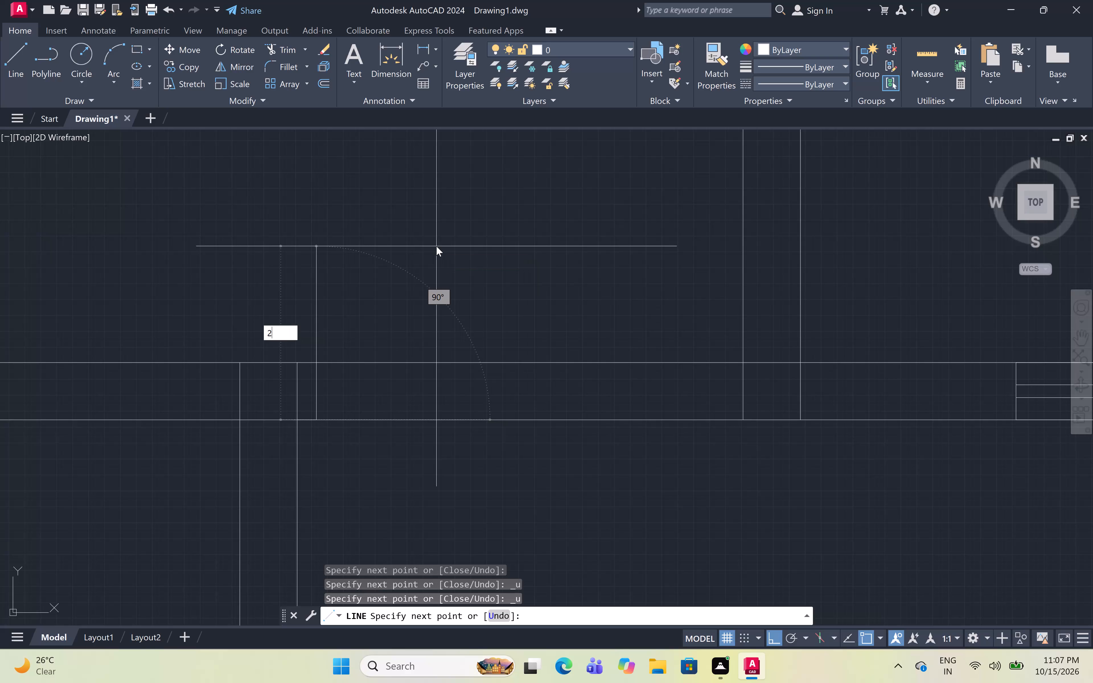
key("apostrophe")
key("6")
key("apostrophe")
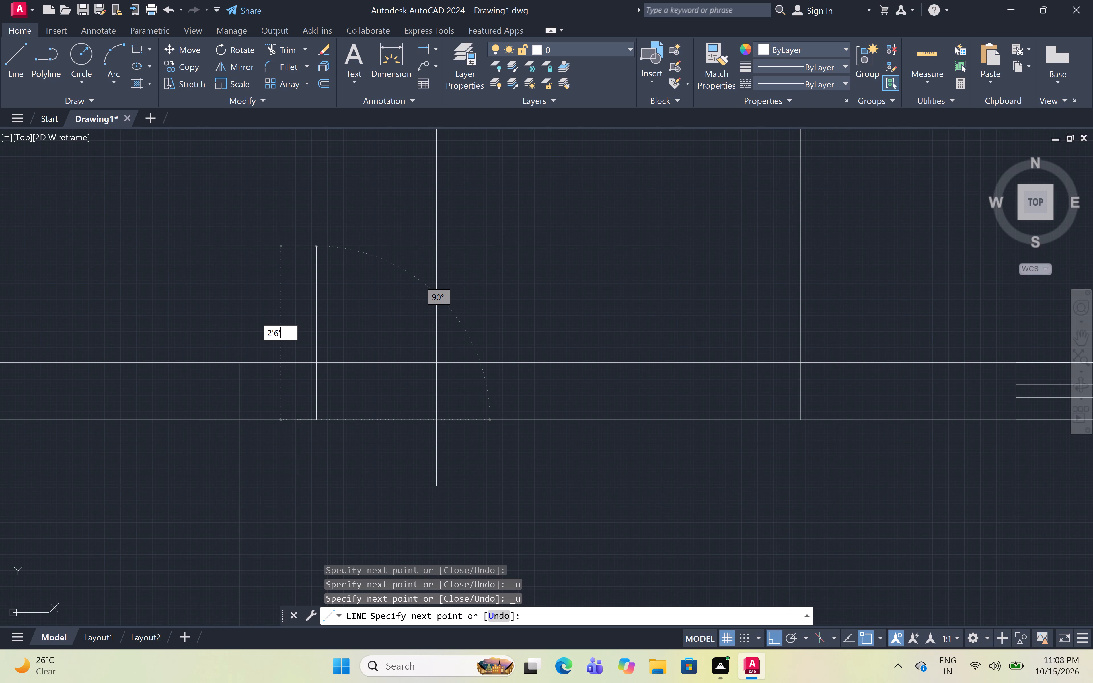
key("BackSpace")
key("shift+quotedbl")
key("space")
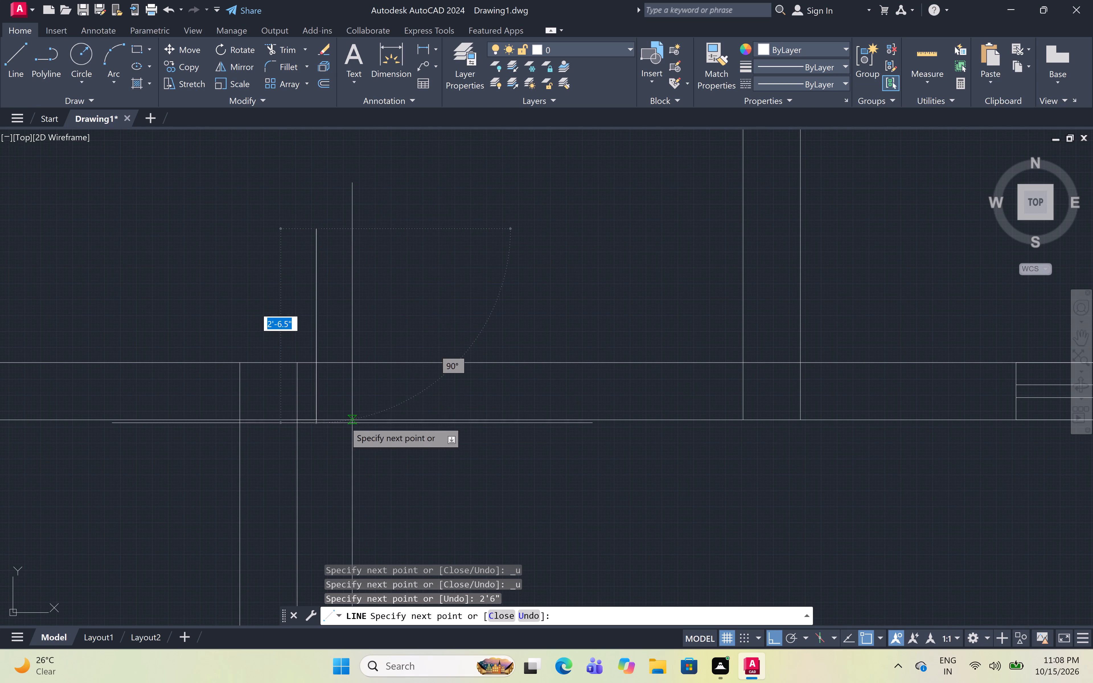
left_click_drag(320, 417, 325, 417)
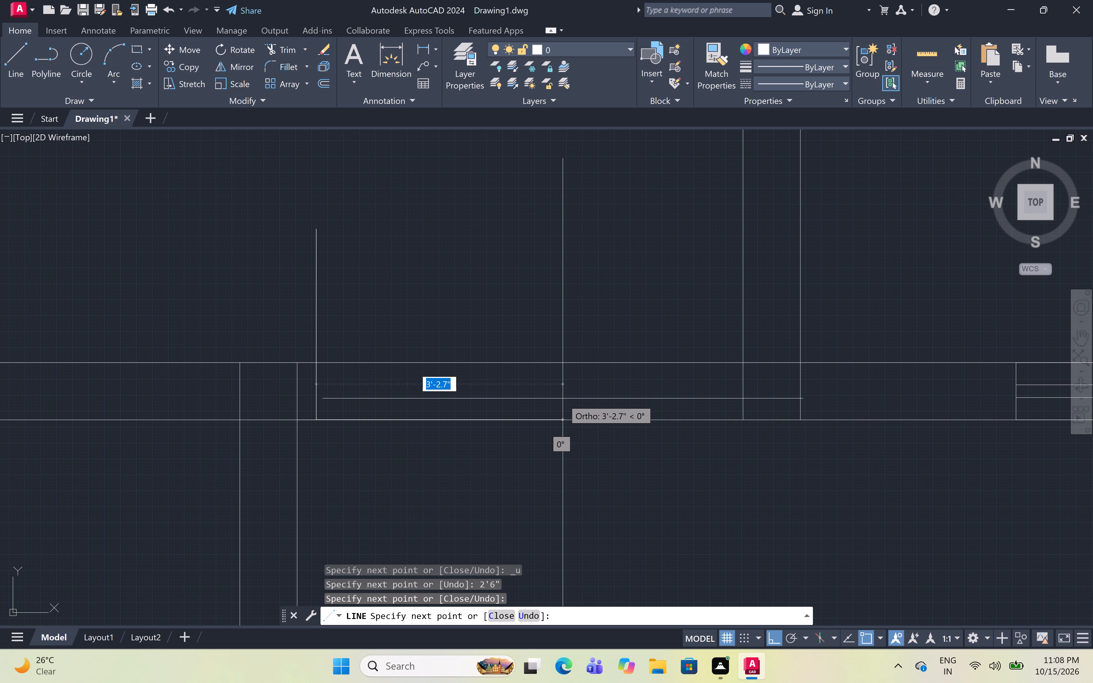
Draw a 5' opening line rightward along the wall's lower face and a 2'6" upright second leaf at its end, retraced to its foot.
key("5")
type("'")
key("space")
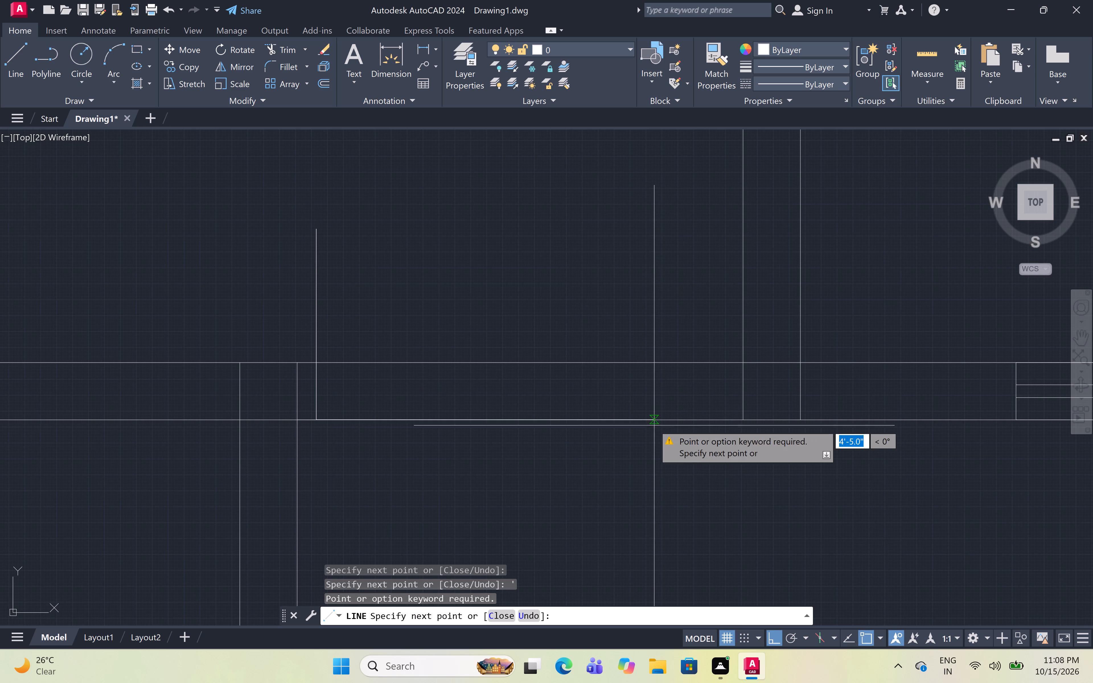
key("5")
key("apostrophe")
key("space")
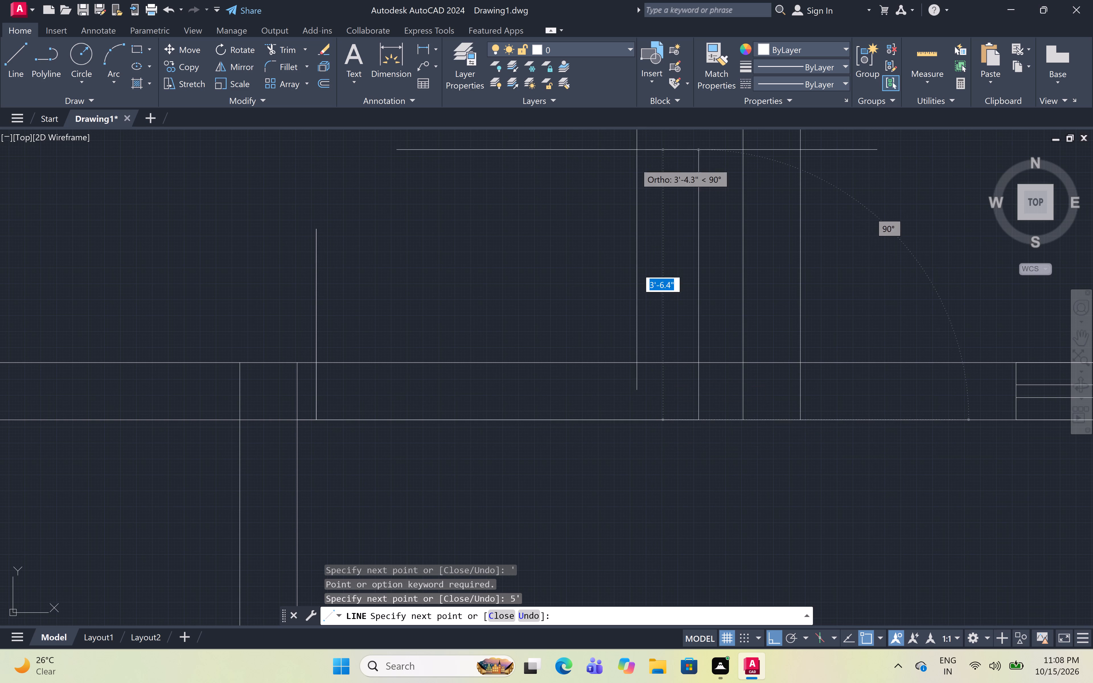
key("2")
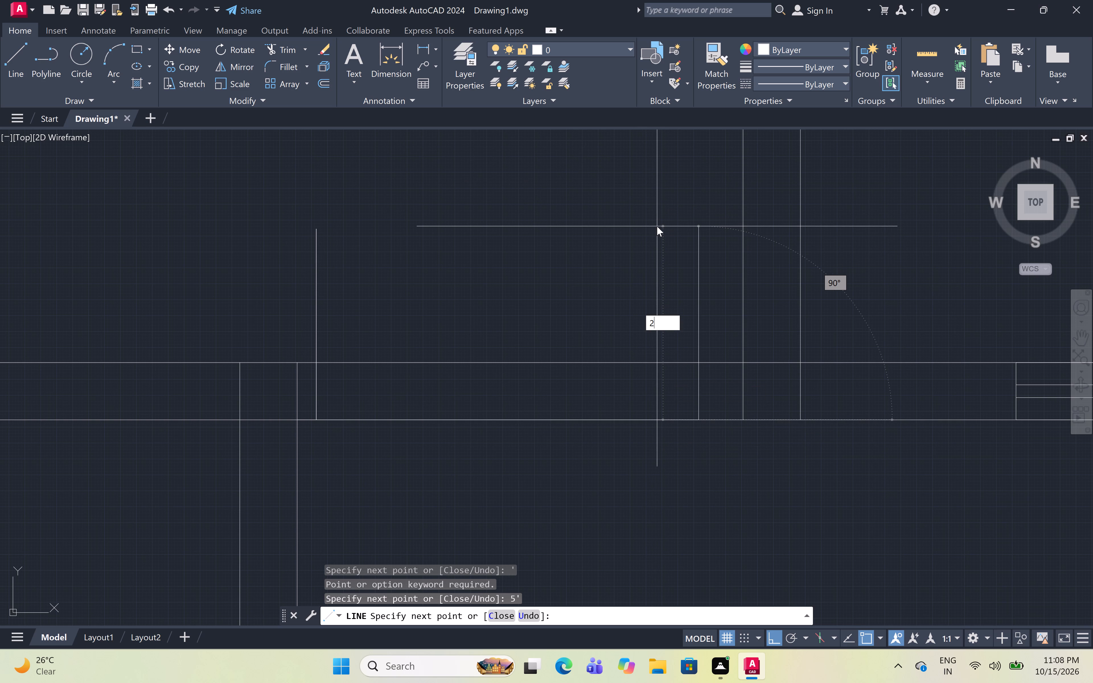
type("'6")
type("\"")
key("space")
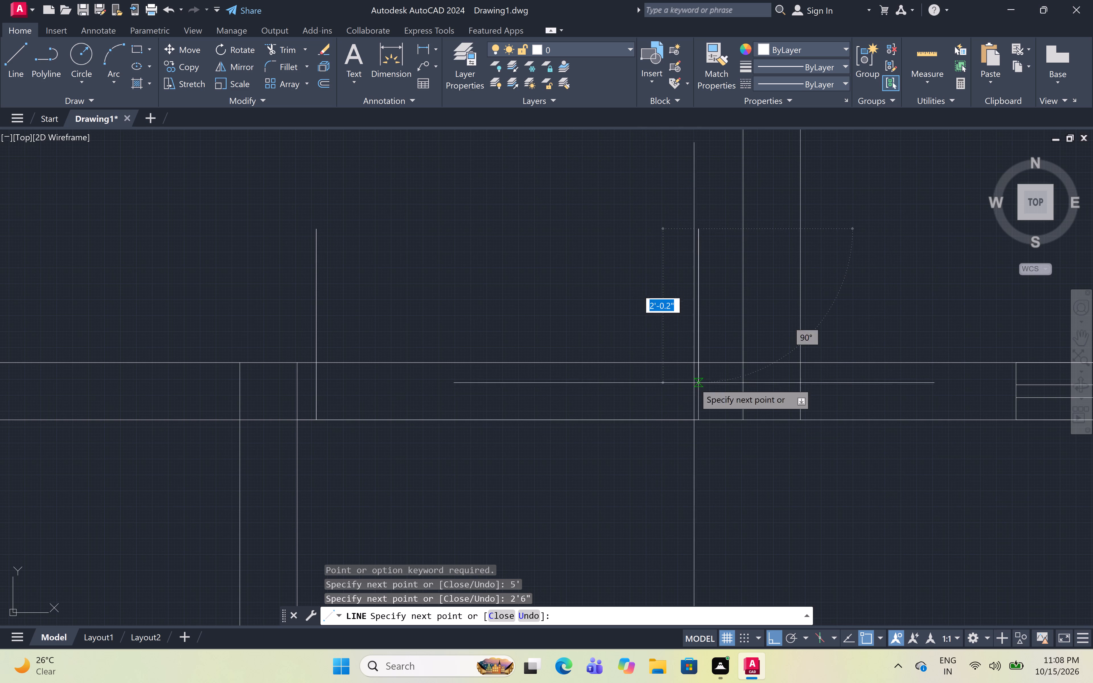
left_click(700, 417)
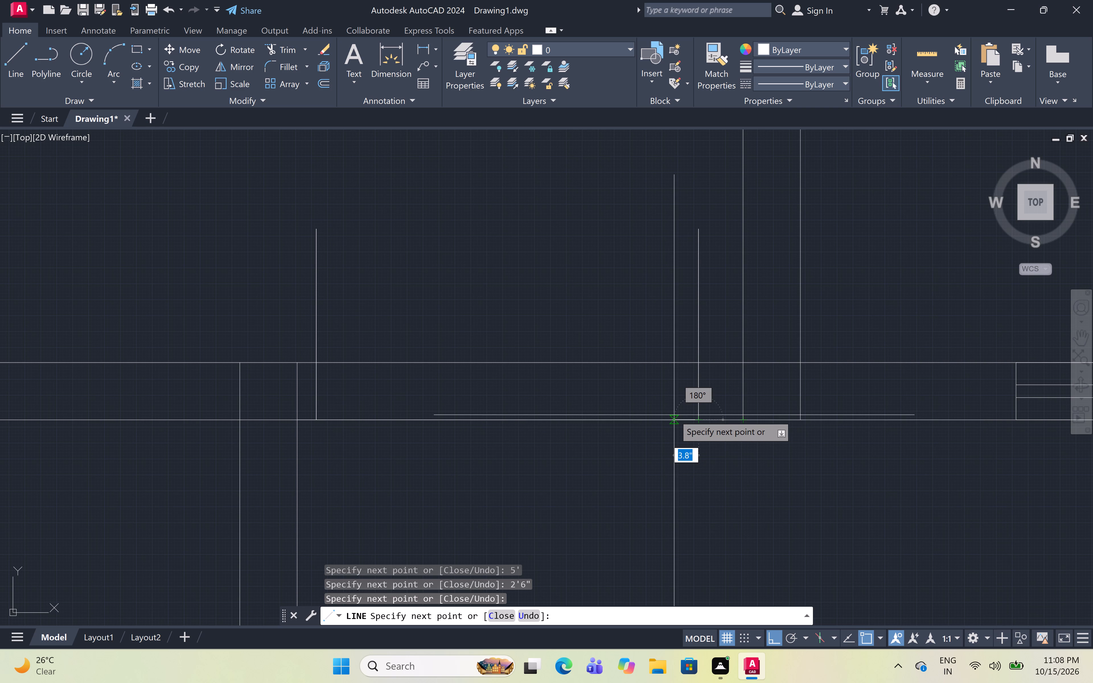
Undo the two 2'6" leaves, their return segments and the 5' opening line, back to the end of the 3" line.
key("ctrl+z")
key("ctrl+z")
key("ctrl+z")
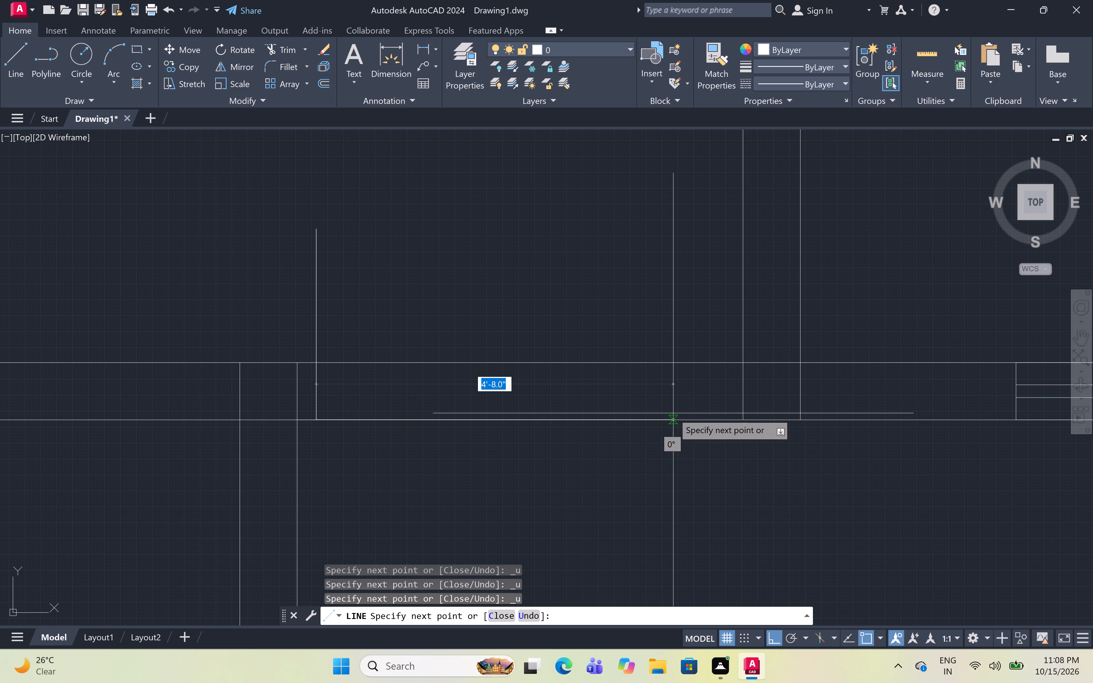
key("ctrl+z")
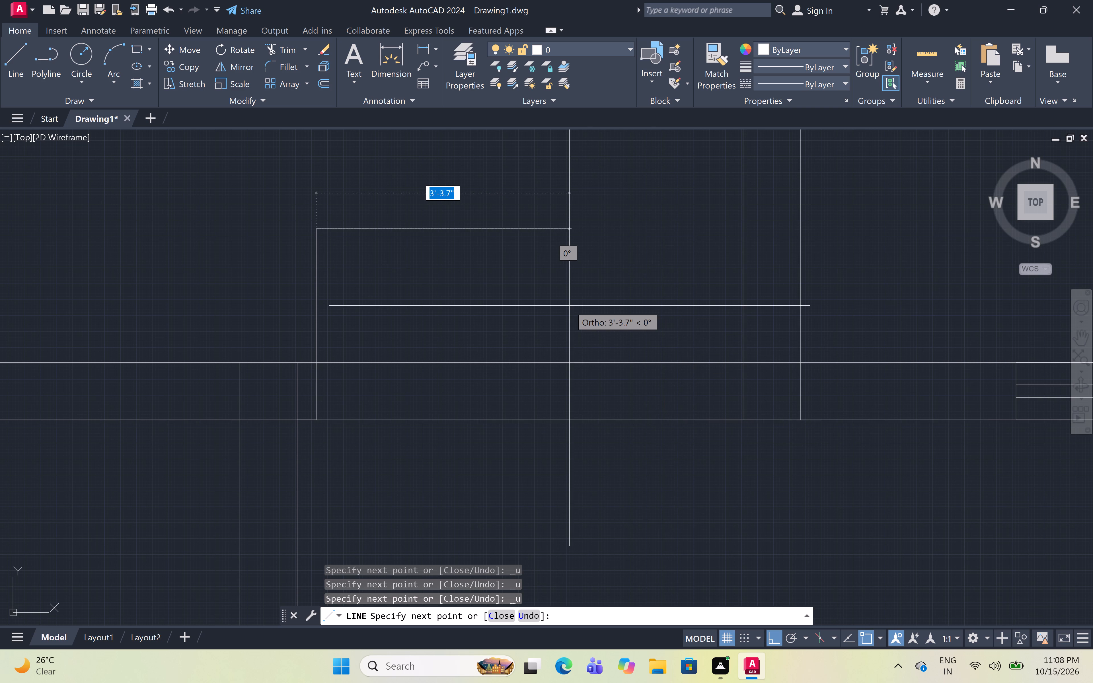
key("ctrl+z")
Draw a 2'8" upright door leaf from the end of the 3" line and retrace it to its foot.
key("2")
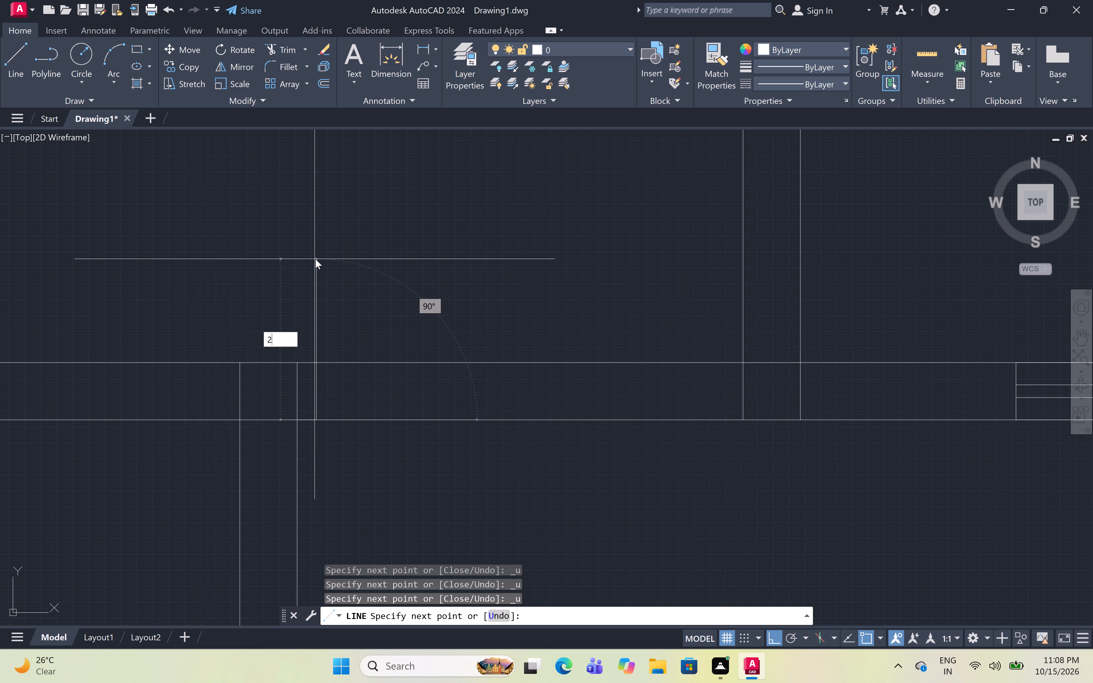
key("apostrophe")
key("8")
type("\"")
key("space")
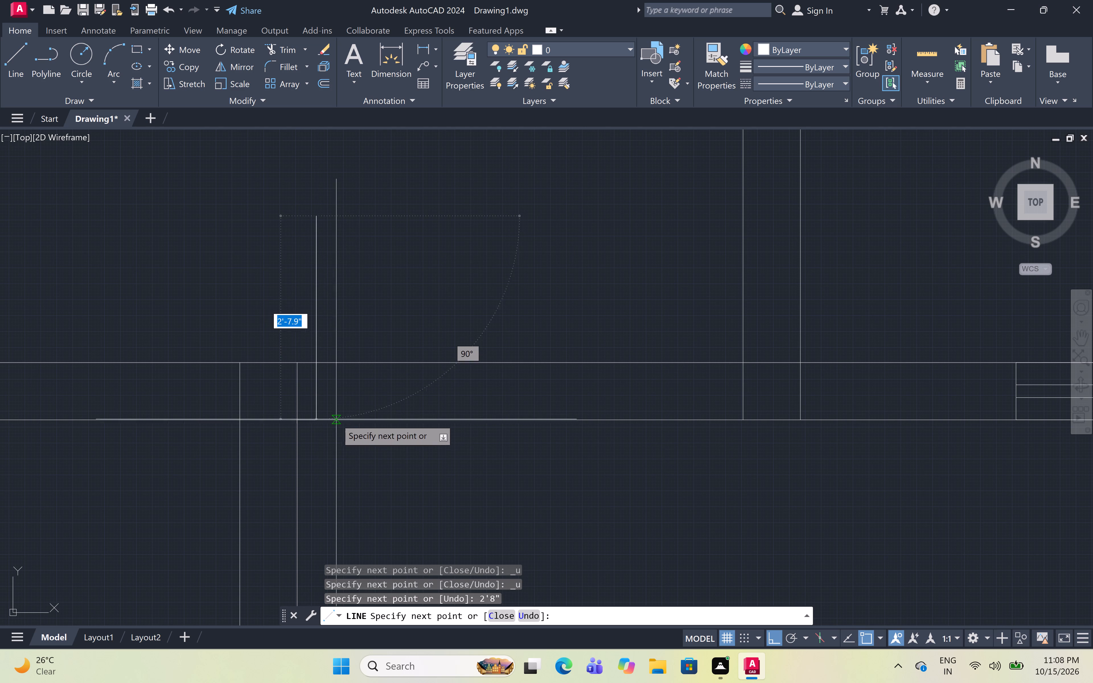
left_click_drag(313, 418, 323, 418)
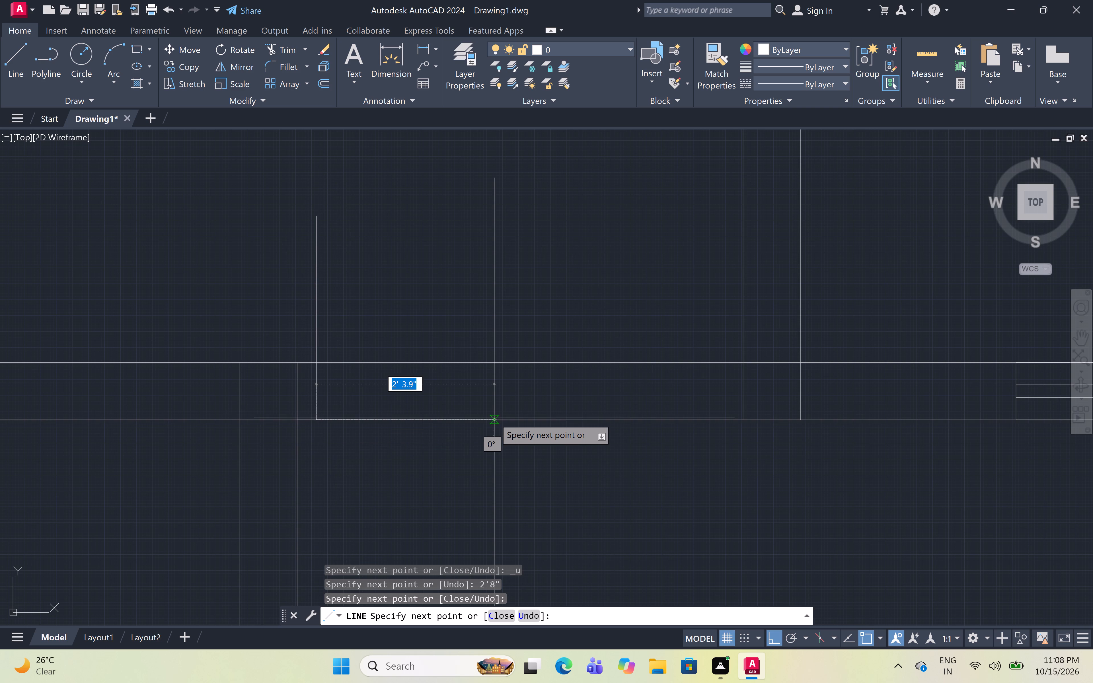
Draw a 5'4" opening line rightward along the wall's lower face and a 2'8" upright second leaf at its end, retraced to its foot.
key("5")
key("apostrophe")
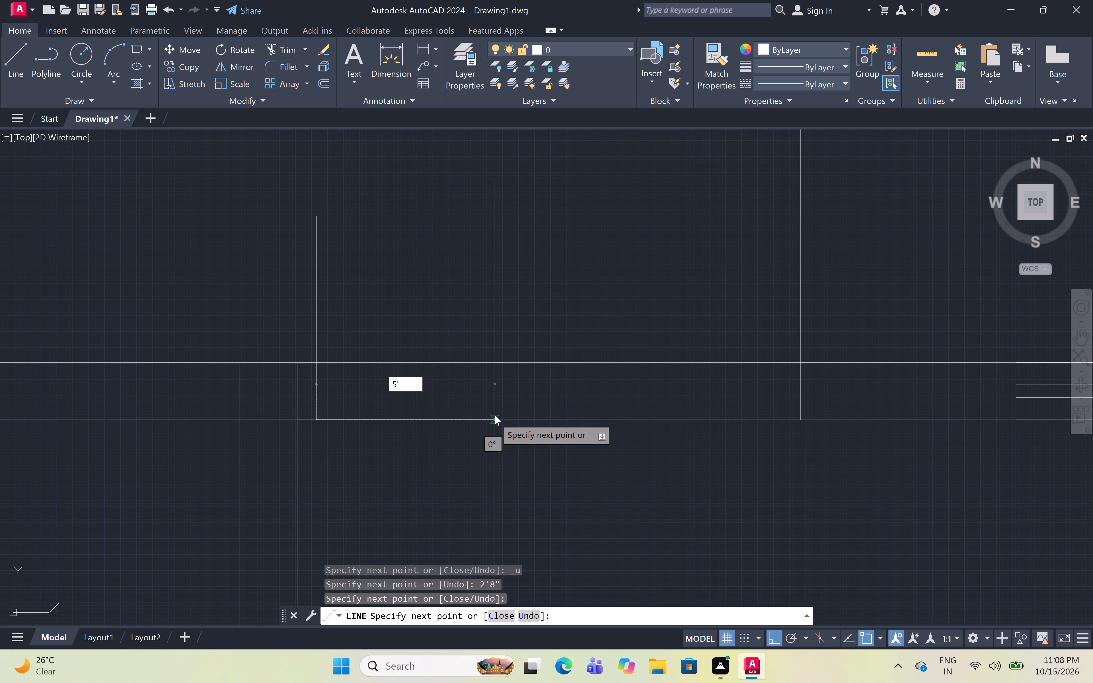
key("4")
type("\"")
key("space")
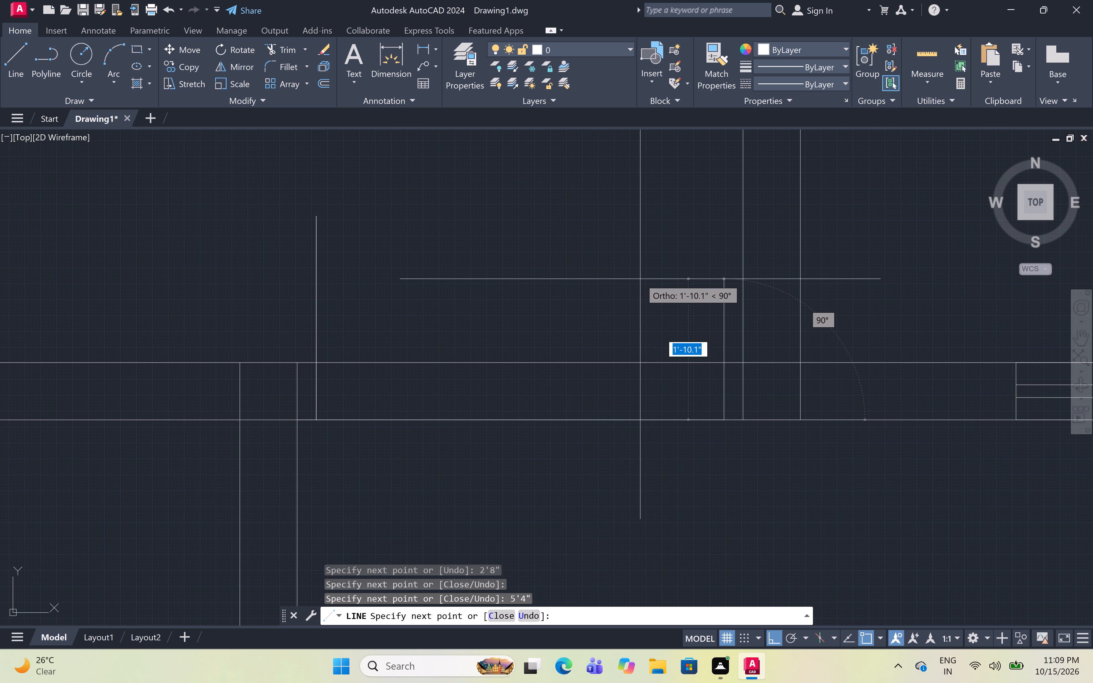
type("2'8")
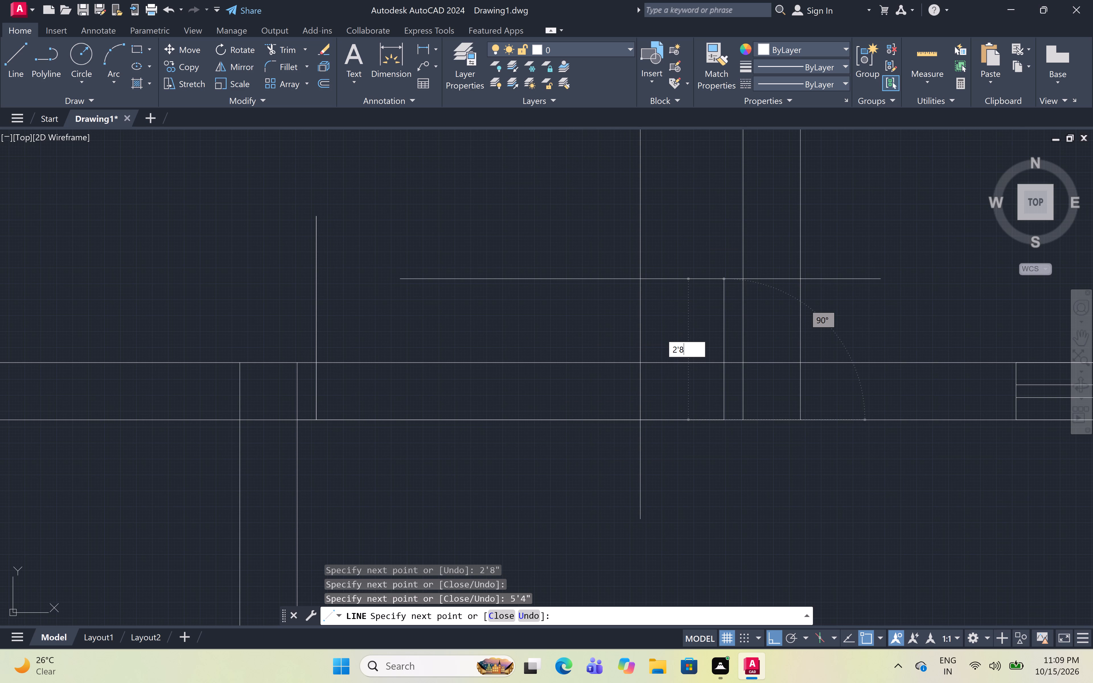
type("\"")
key("space")
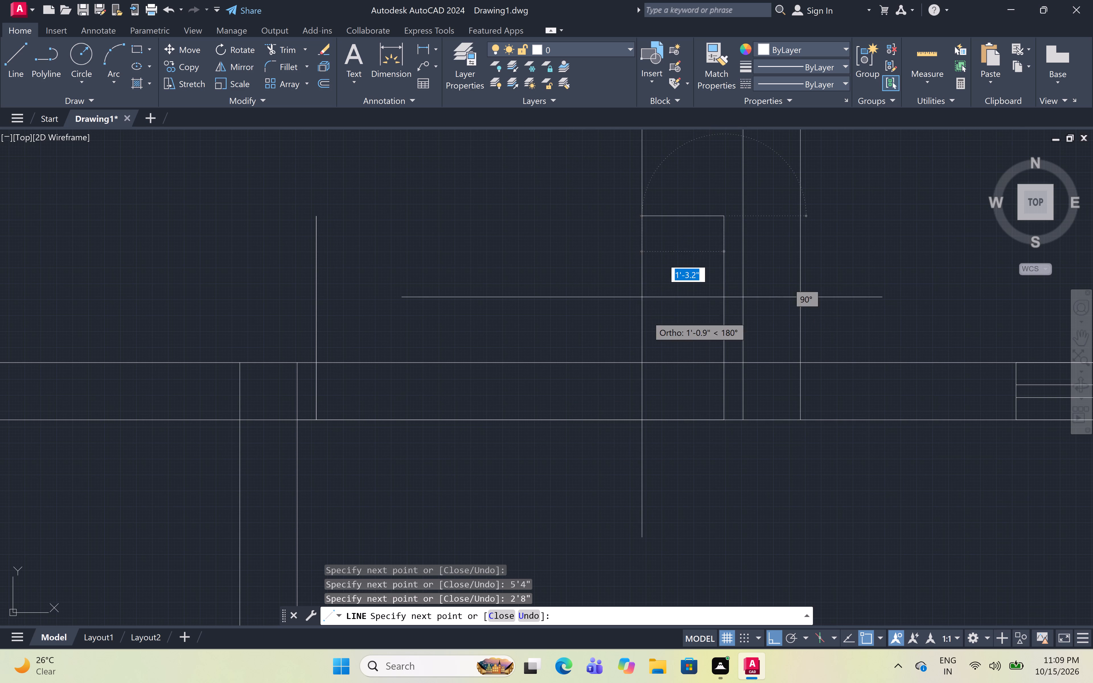
left_click_drag(728, 422, 724, 422)
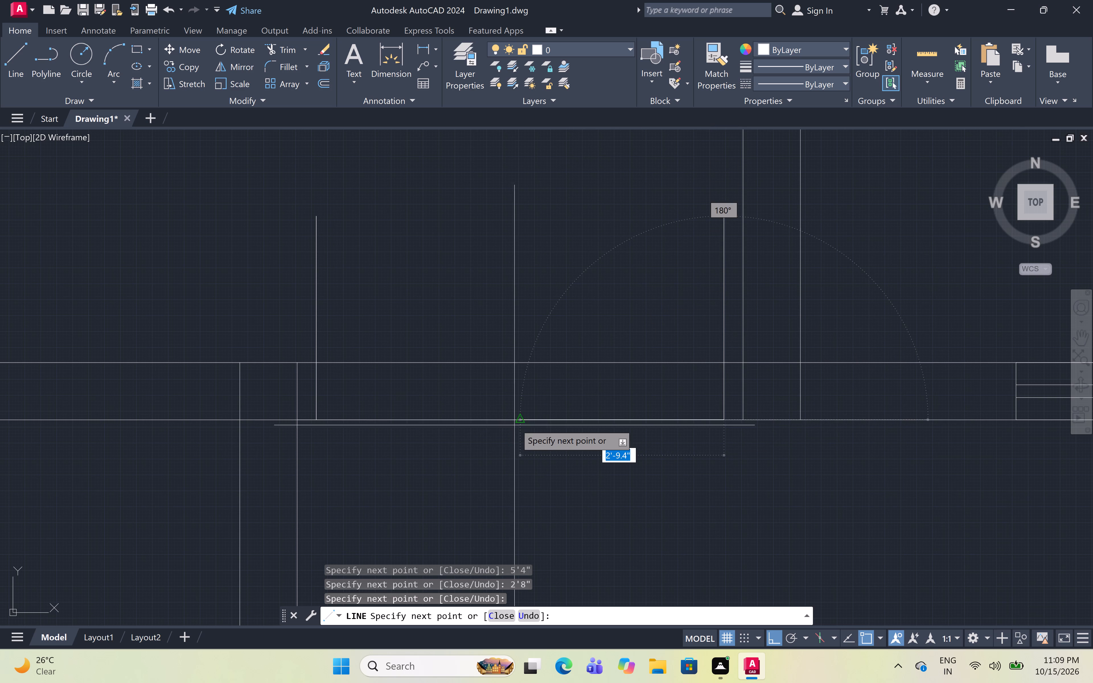
Draw a line from the second leaf's foot back to the opening's midpoint and up across the 9" wall thickness, and end the line.
left_click_drag(521, 418, 521, 412)
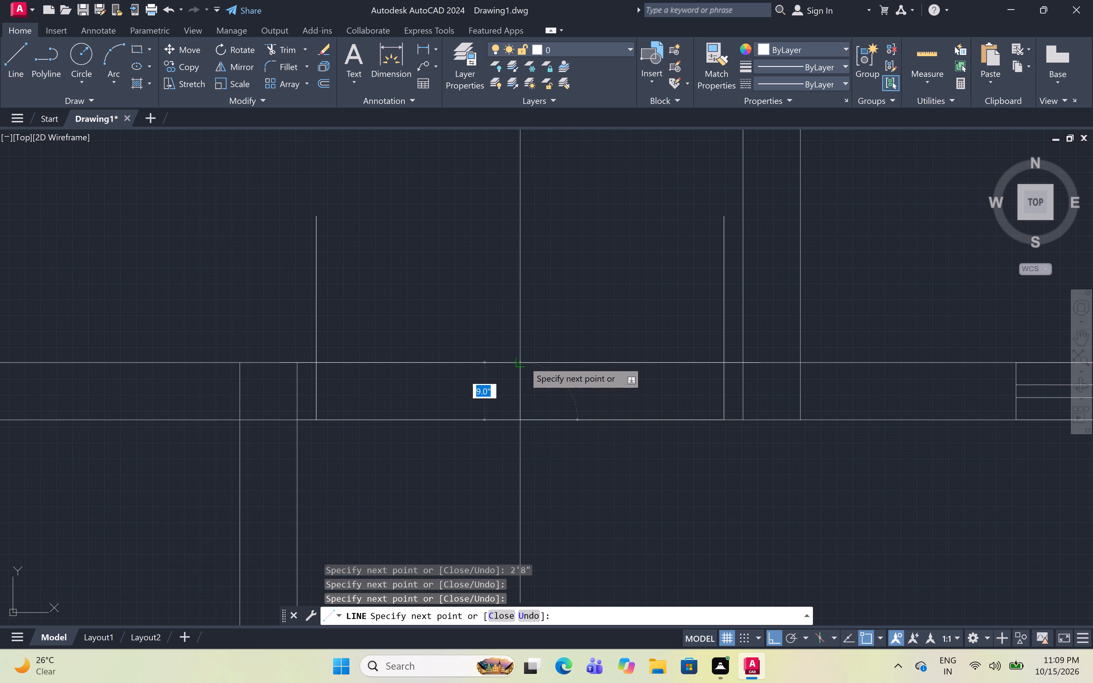
left_click(524, 362)
key("Escape")
From the windowed partition's left face, draw a 3" line leftward along the hall lower wall's upper face and a 3' downward door leaf, retraced to its foot.
scroll(555, 339, "down", 5)
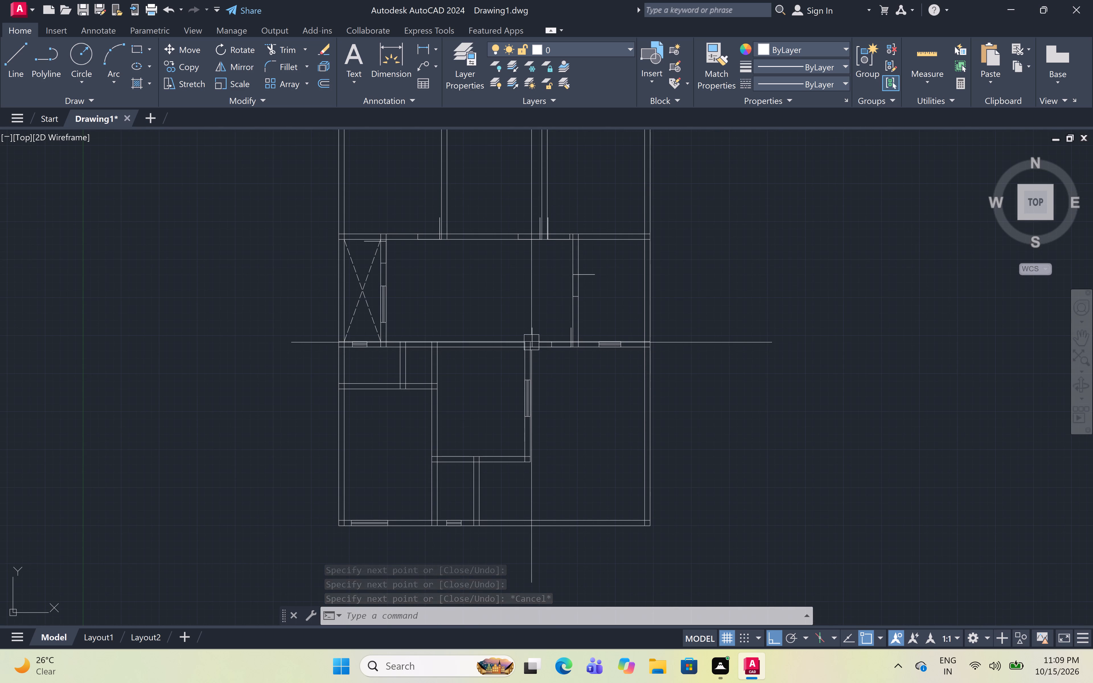
scroll(515, 346, "up", 2)
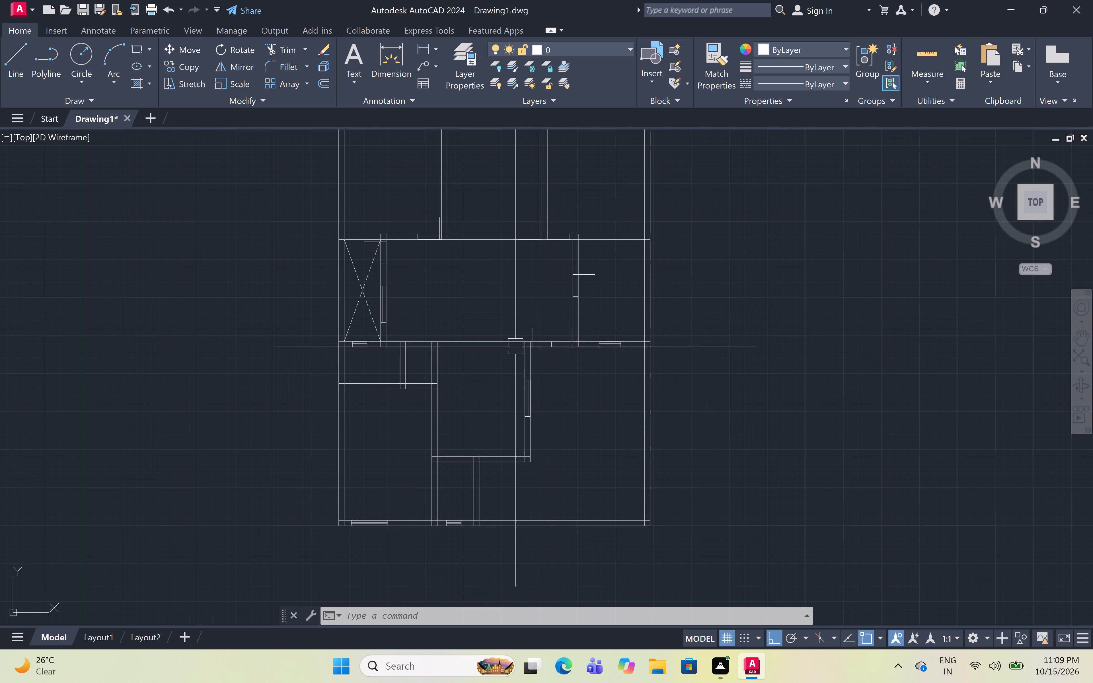
scroll(515, 346, "up", 3)
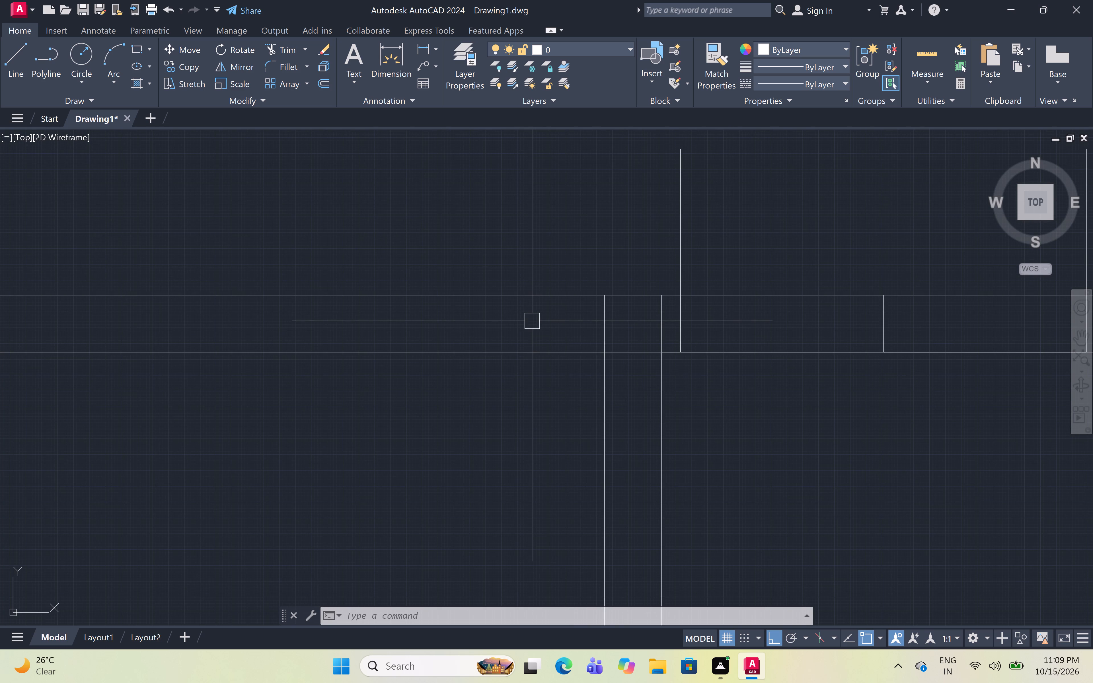
type("l")
key("space")
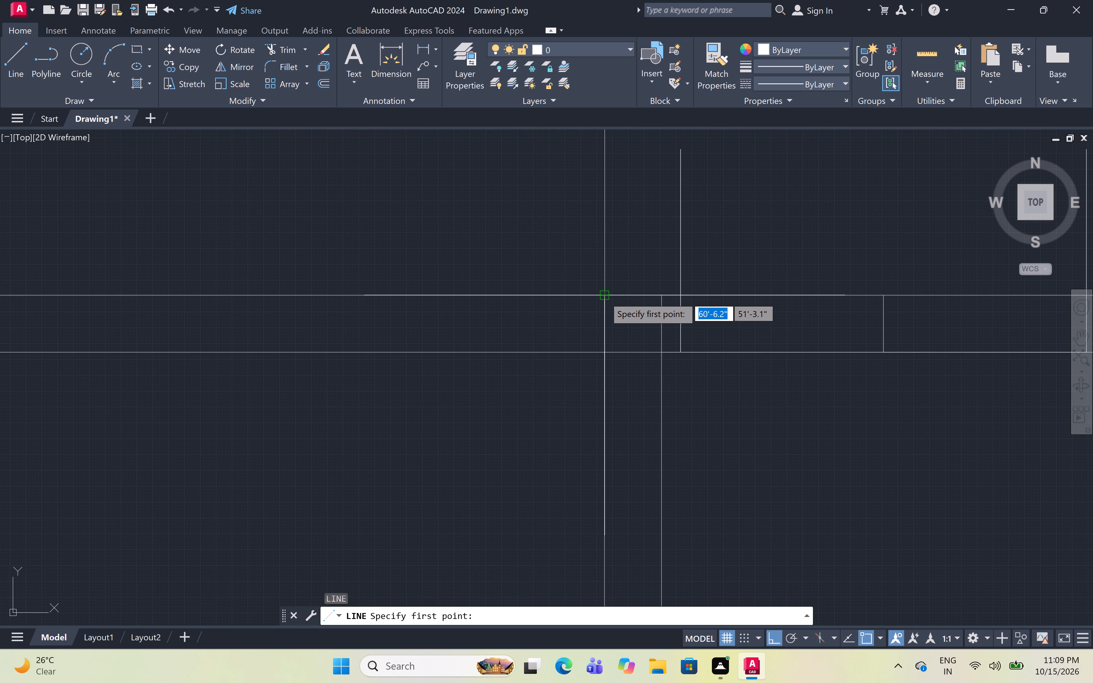
left_click(605, 297)
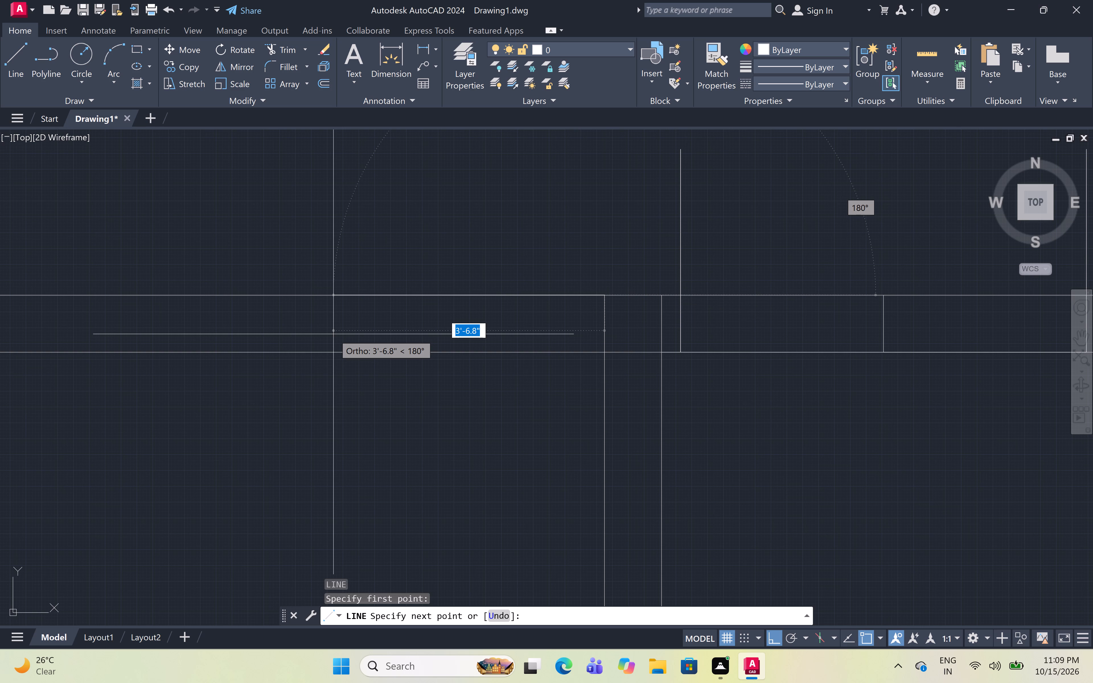
key("3")
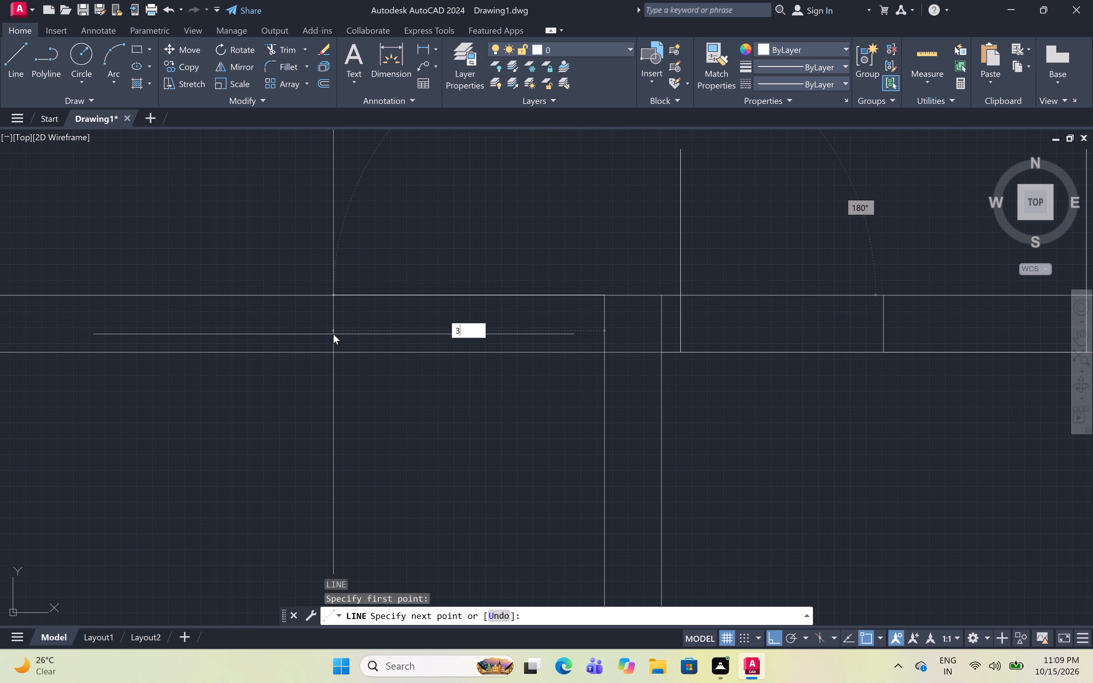
type("\"")
key("space")
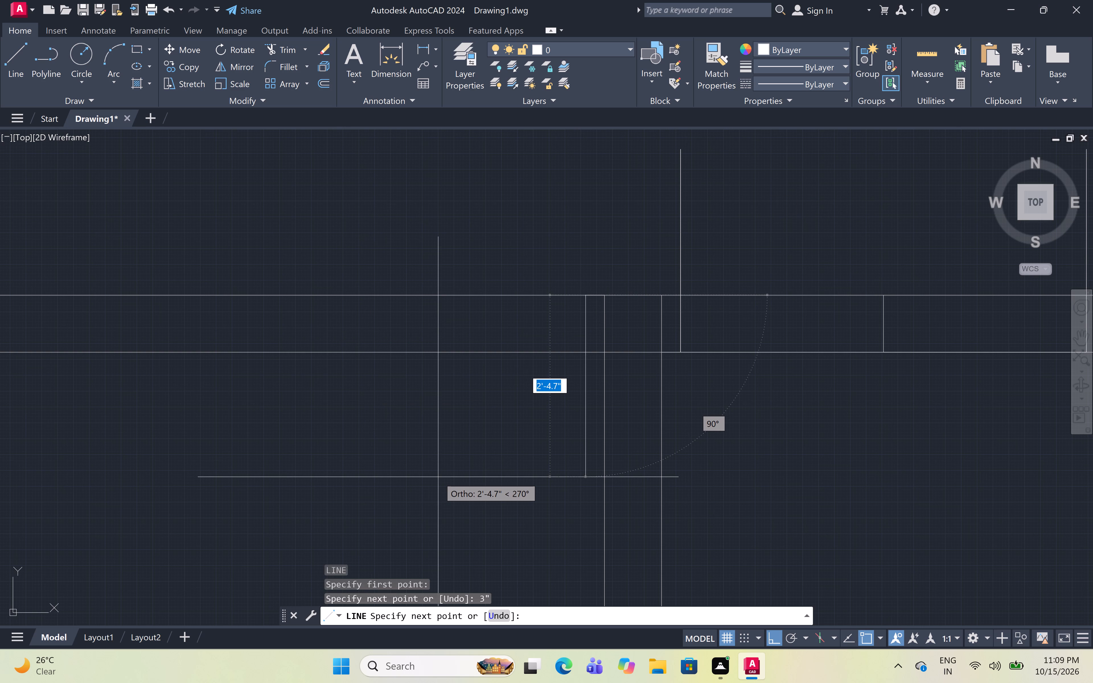
key("3")
key("apostrophe")
key("space")
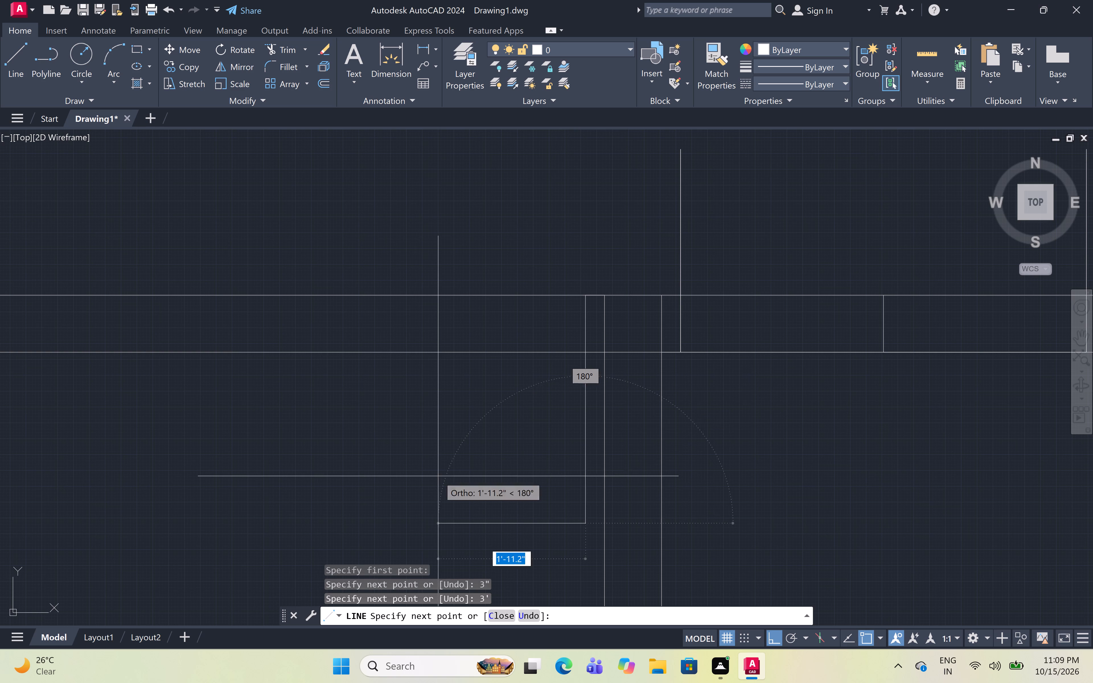
left_click(585, 293)
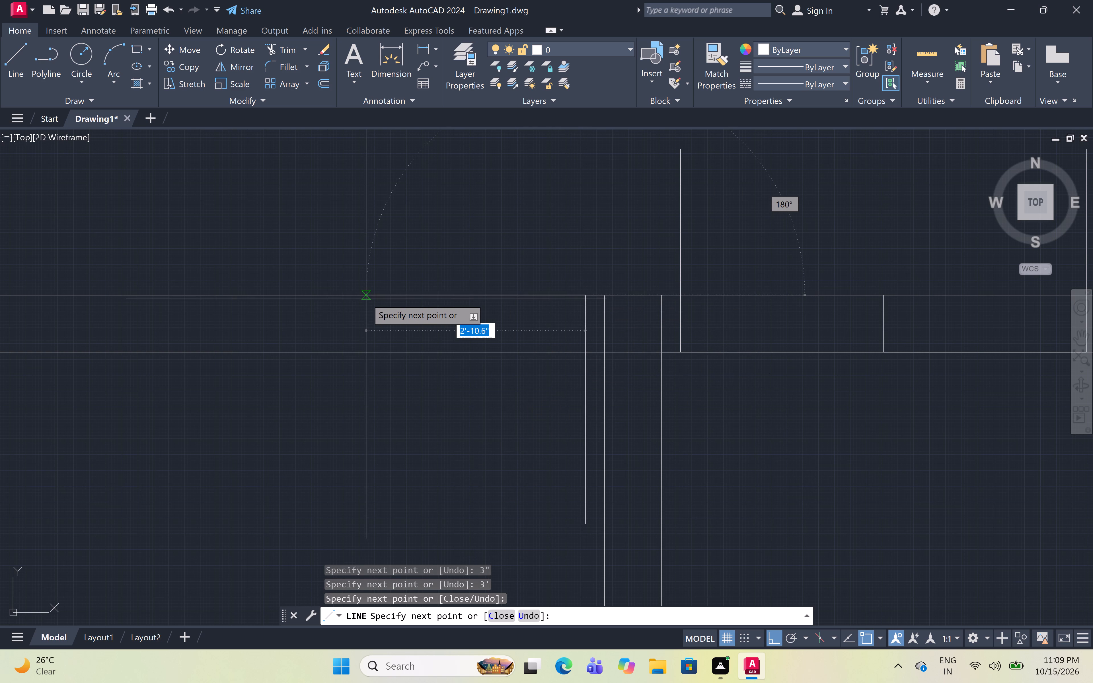
Draw a 3' opening line leftward along the hall lower wall's upper face and down across the 9" wall thickness, and end the line.
type("3'")
key("space")
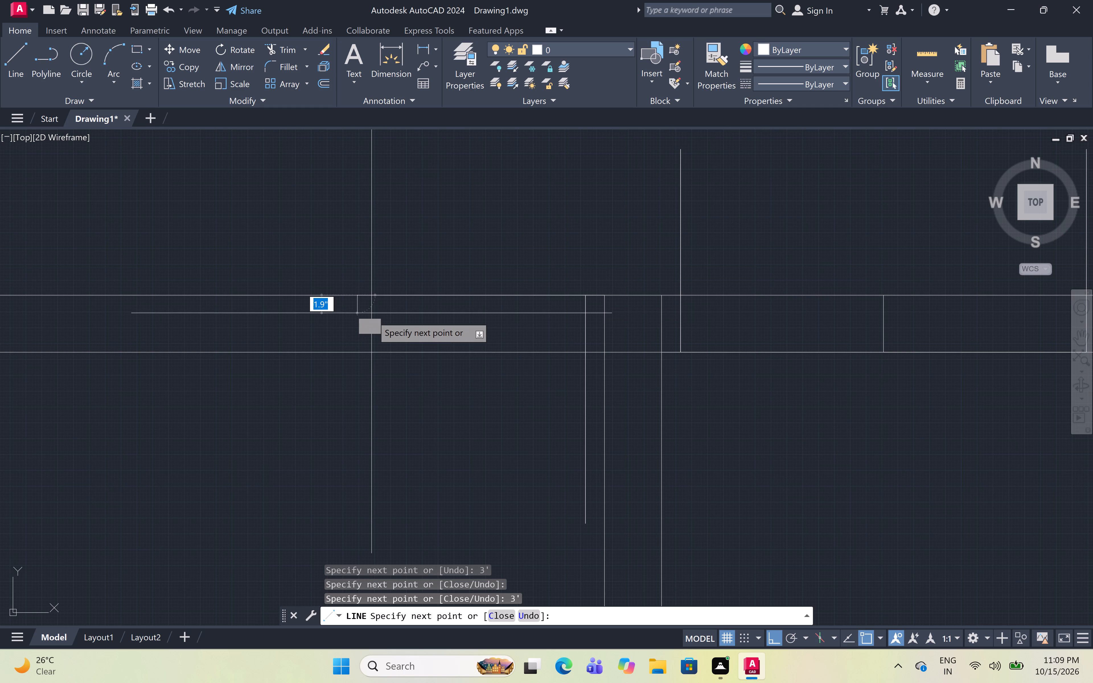
left_click(360, 352)
key("Escape")
From the hall lower wall's lower face, draw a 3" line down the short partition's right face and a 2' leftward door leaf, retraced to its foot.
scroll(434, 329, "down", 6)
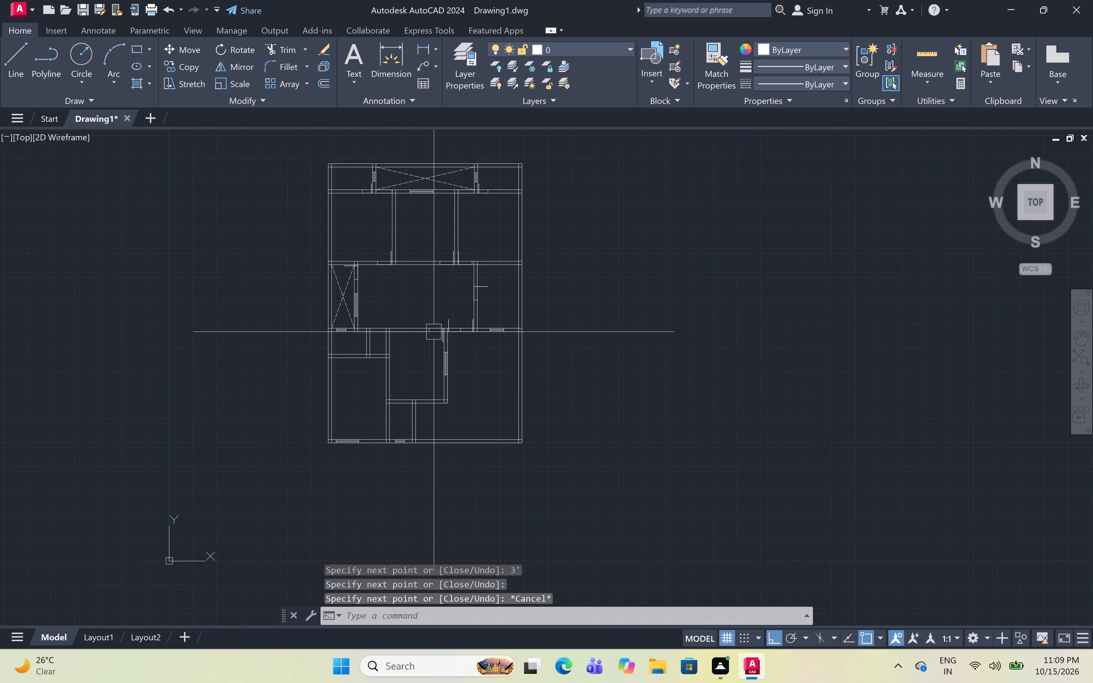
middle_click_drag(437, 346, 527, 333)
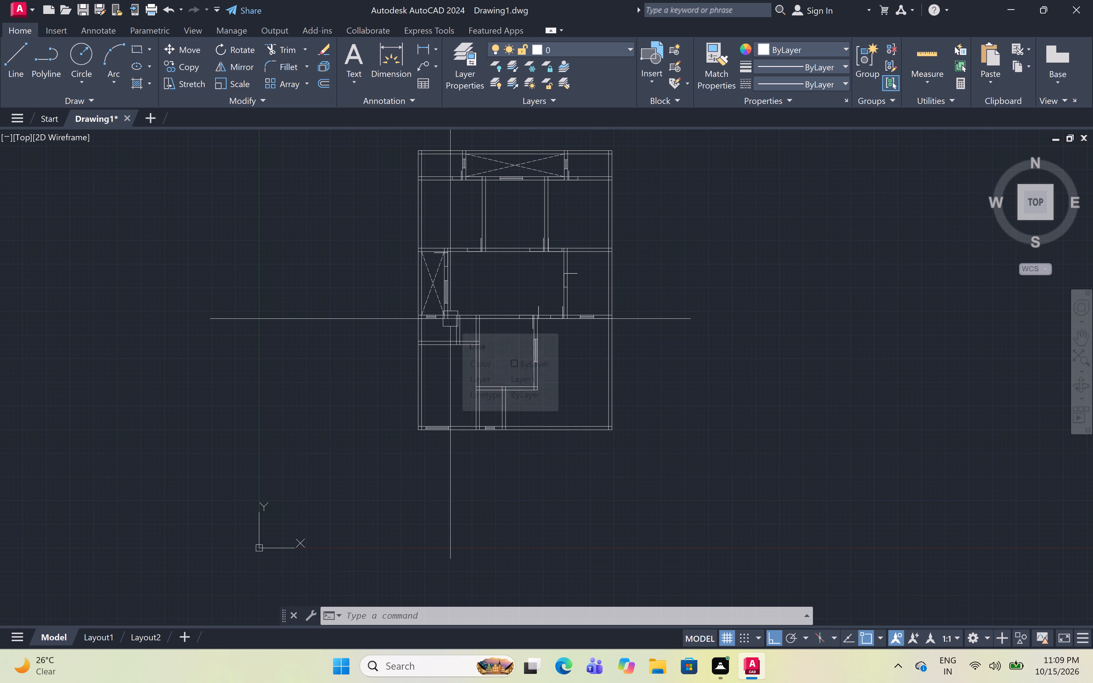
scroll(450, 319, "up", 5)
type("l")
key("space")
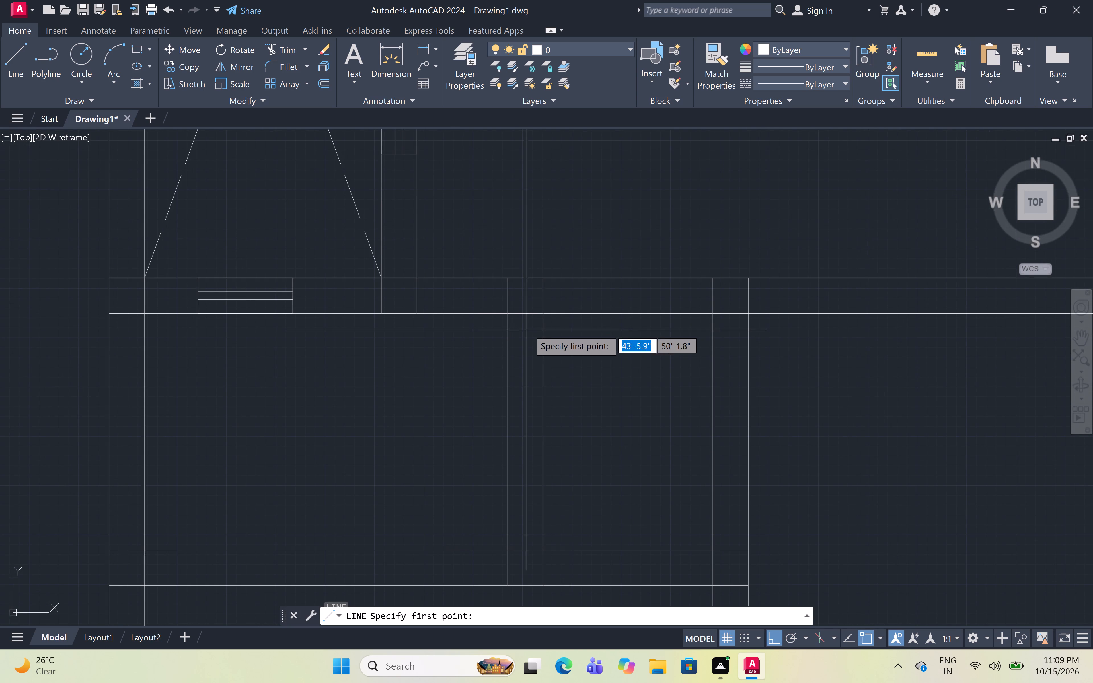
left_click(541, 315)
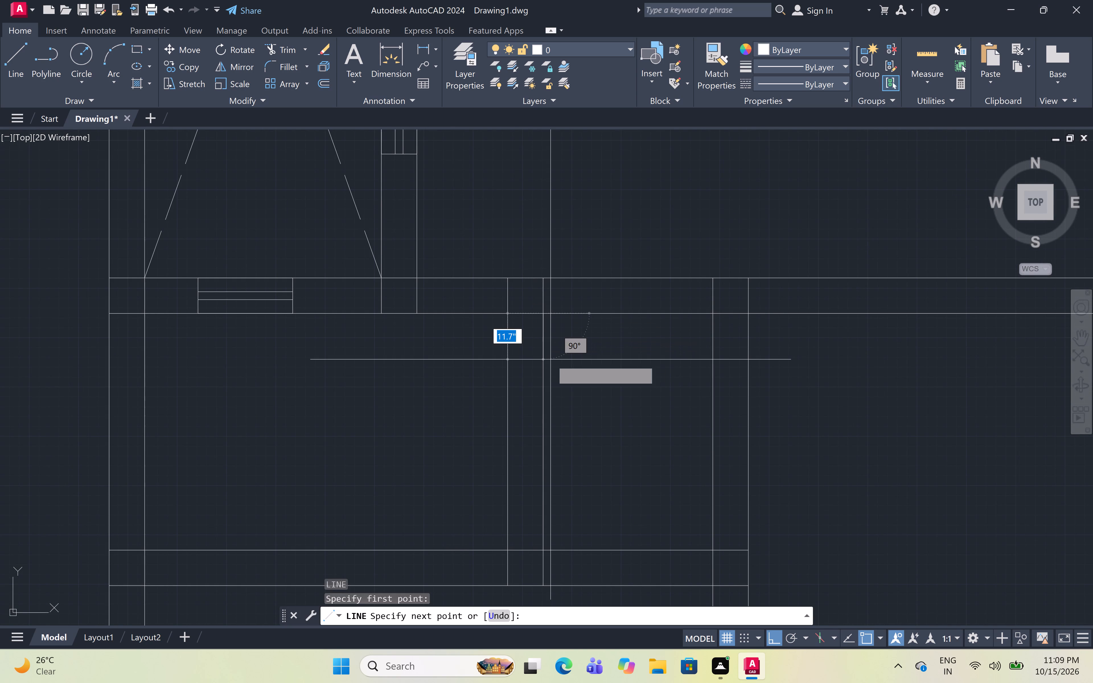
key("3")
key("shift+quotedbl")
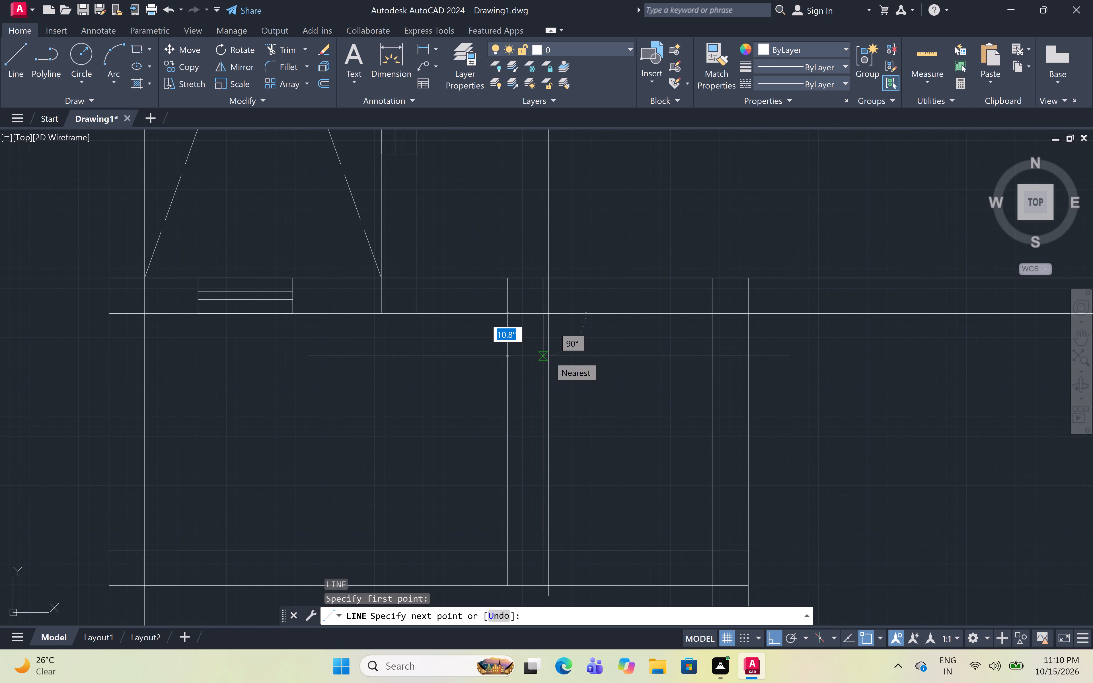
key("3")
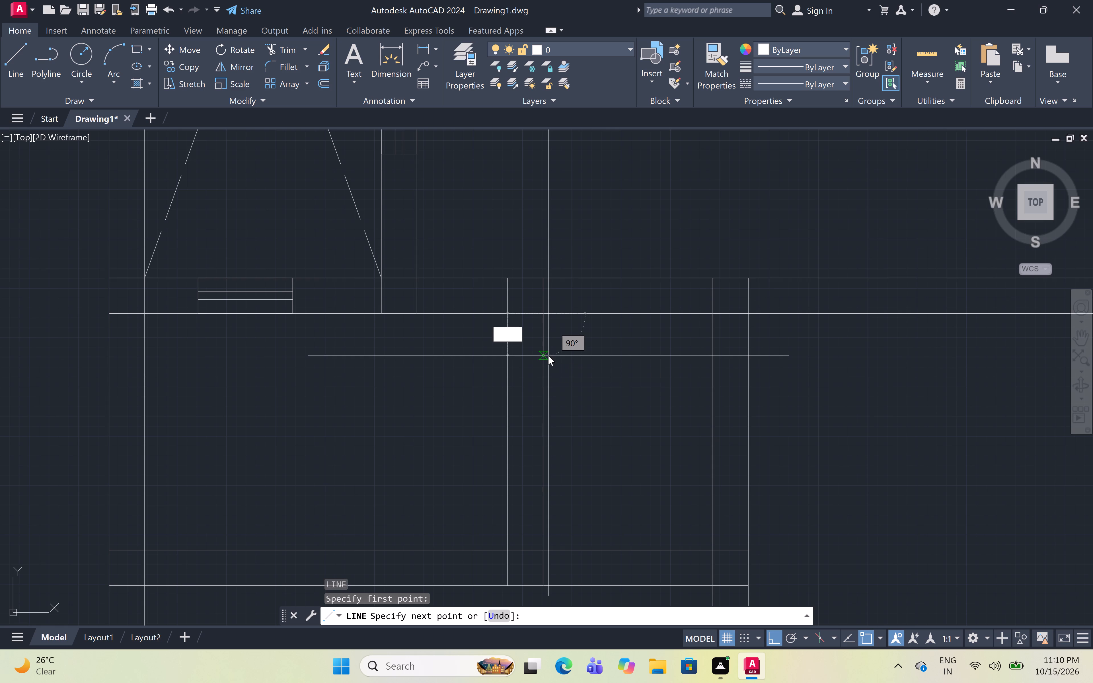
key("shift+quotedbl")
key("space")
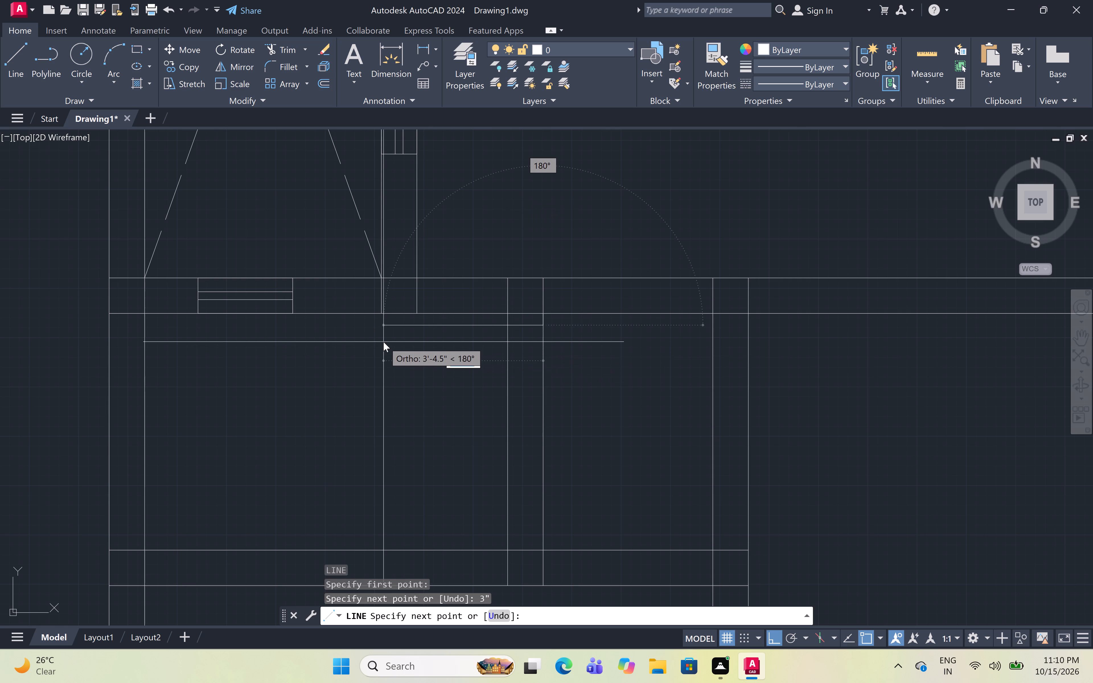
type("2'")
key("space")
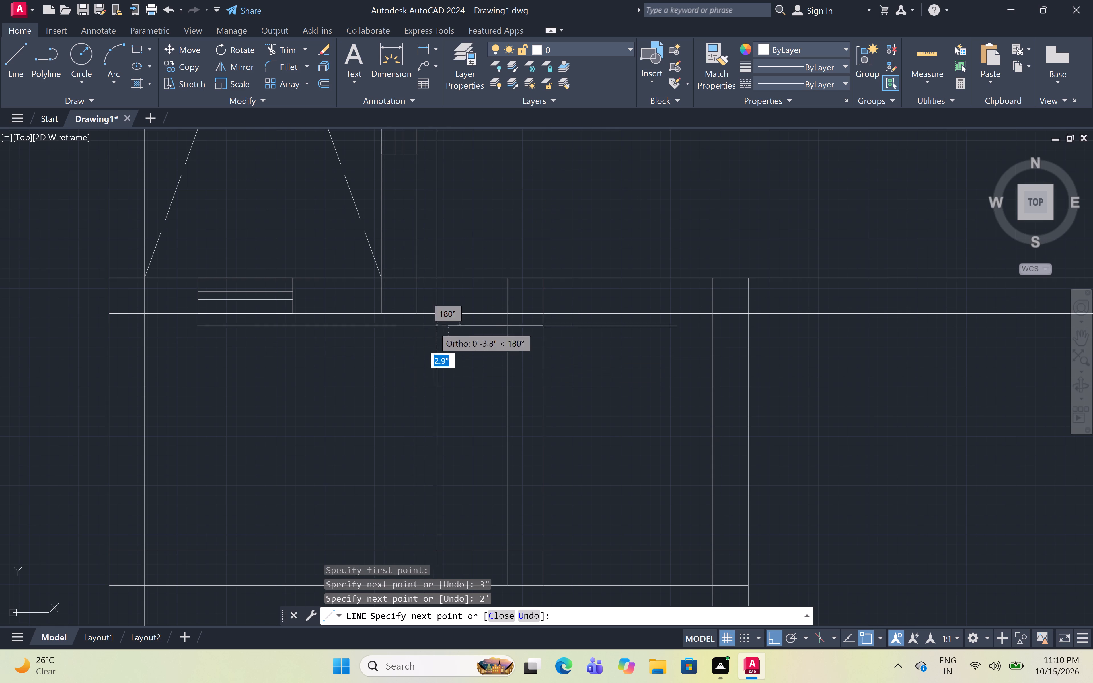
left_click(540, 324)
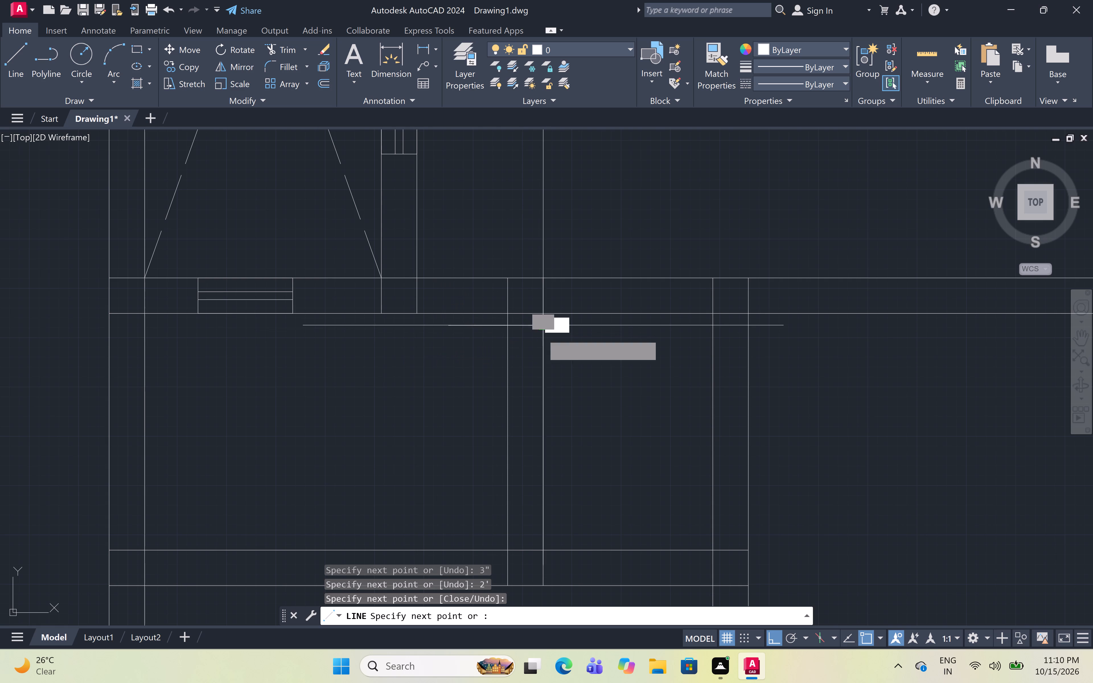
Draw a 2' opening line down the short partition's right face and across its 9" thickness to the left face, and end the line.
key("2")
key("apostrophe")
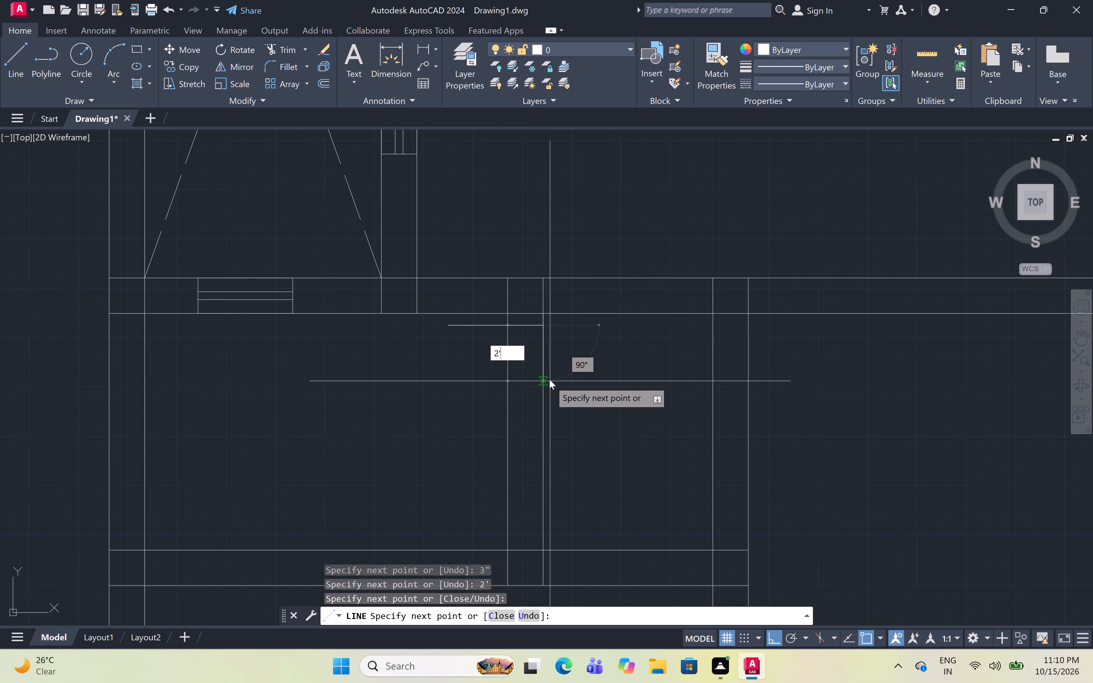
key("space")
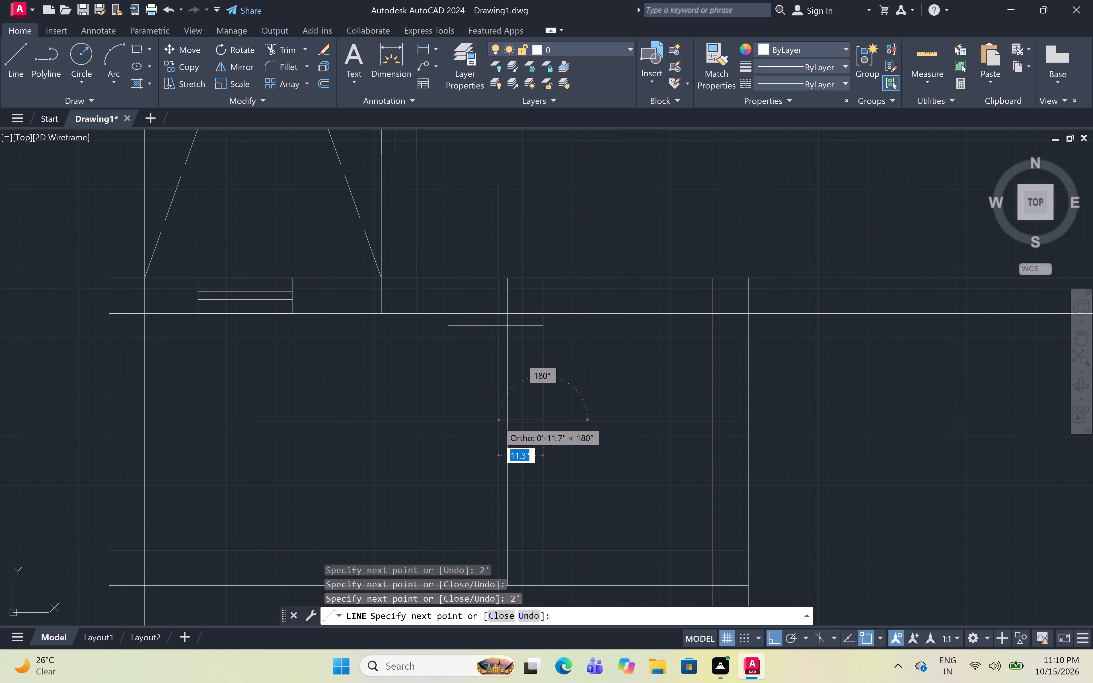
left_click(511, 420)
key("Escape")
From the long partition's left face, draw a 3" line leftward along the upper face of the wall below the short partition.
scroll(550, 356, "down", 3)
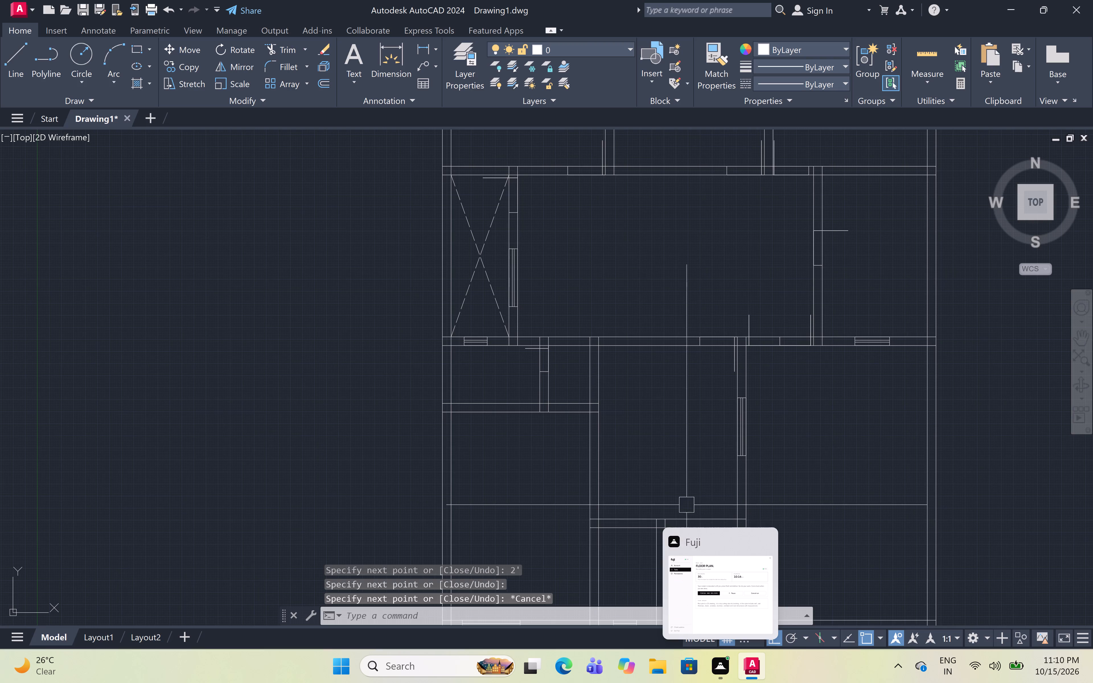
scroll(636, 406, "down", 1)
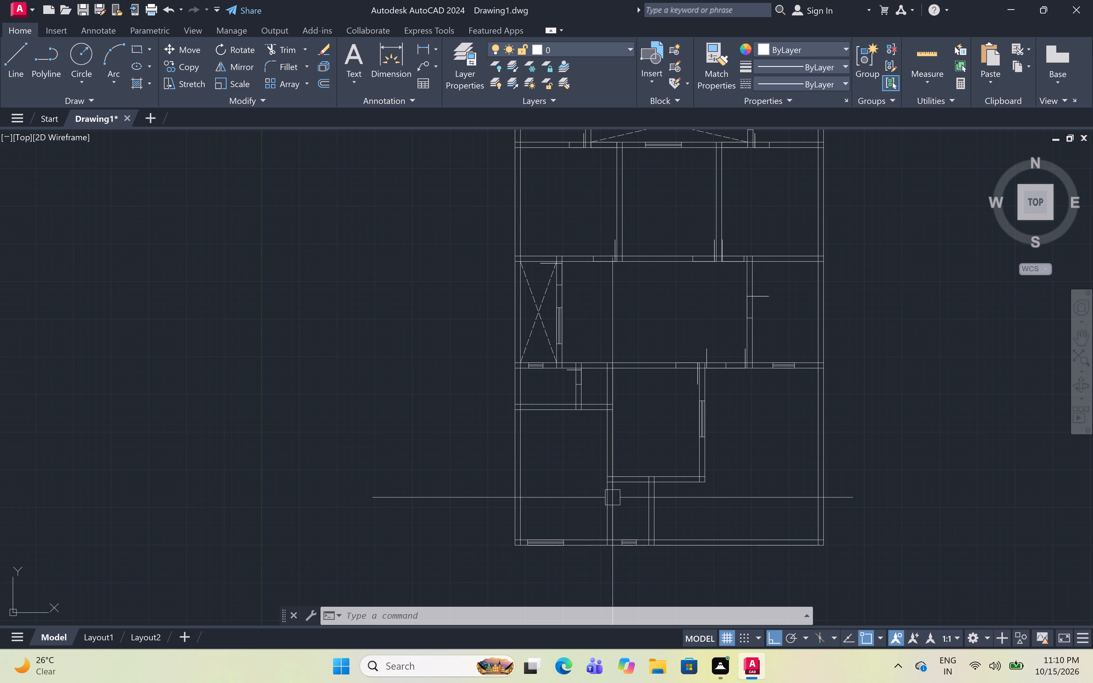
scroll(611, 502, "up", 3)
scroll(606, 488, "down", 2)
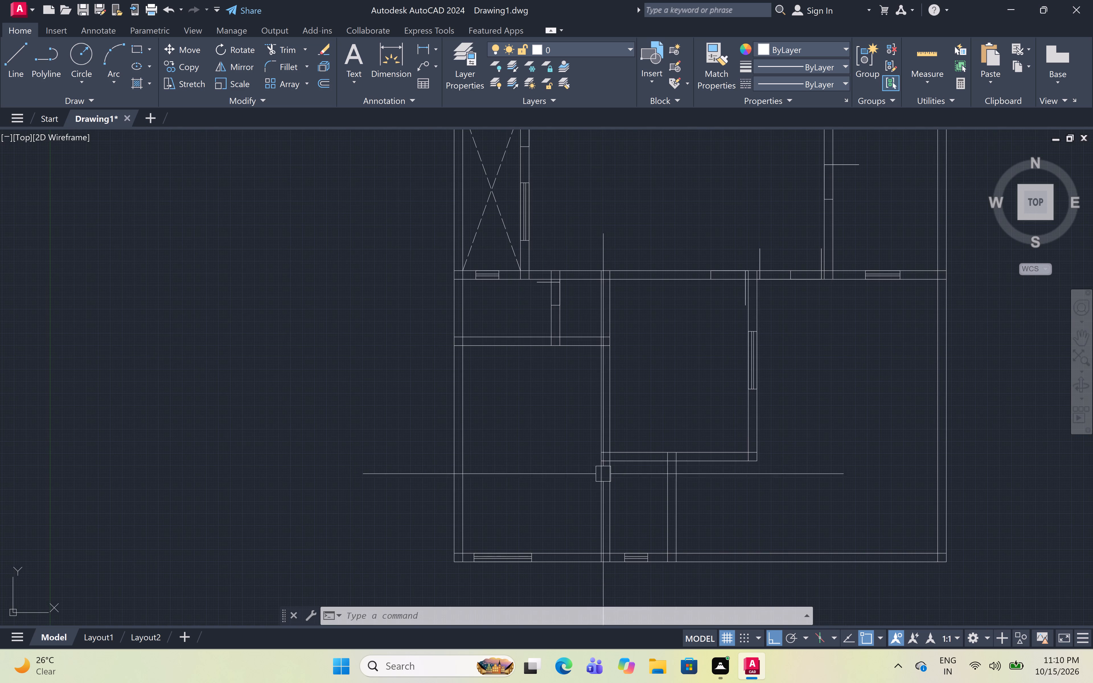
middle_click_drag(629, 495, 623, 458)
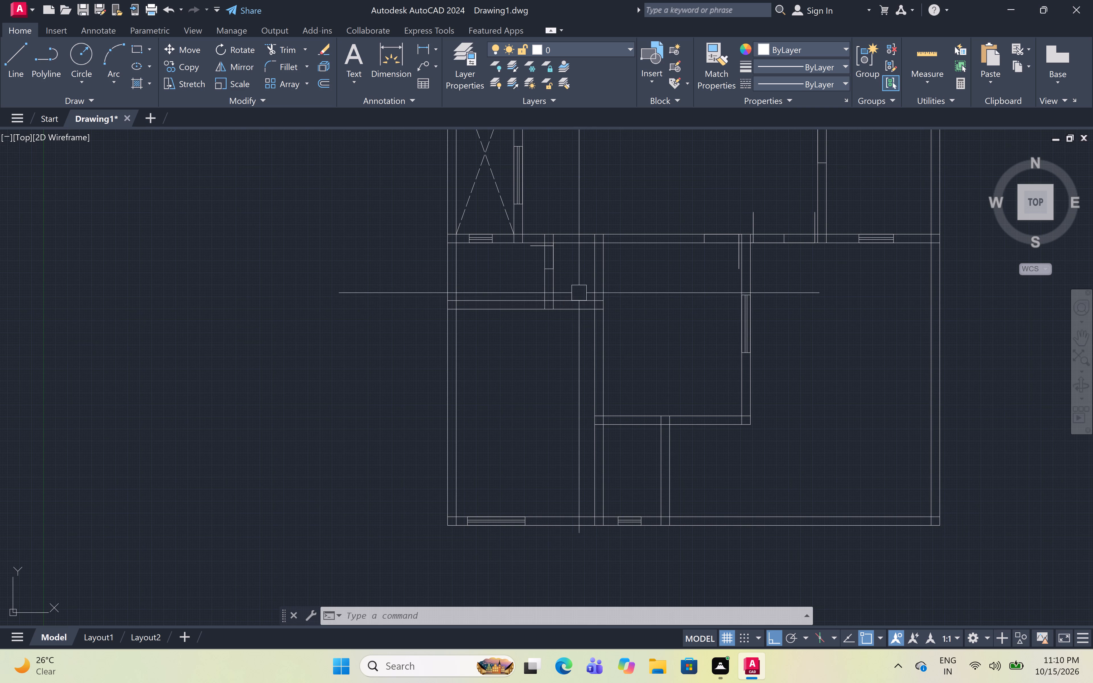
scroll(585, 303, "up", 1)
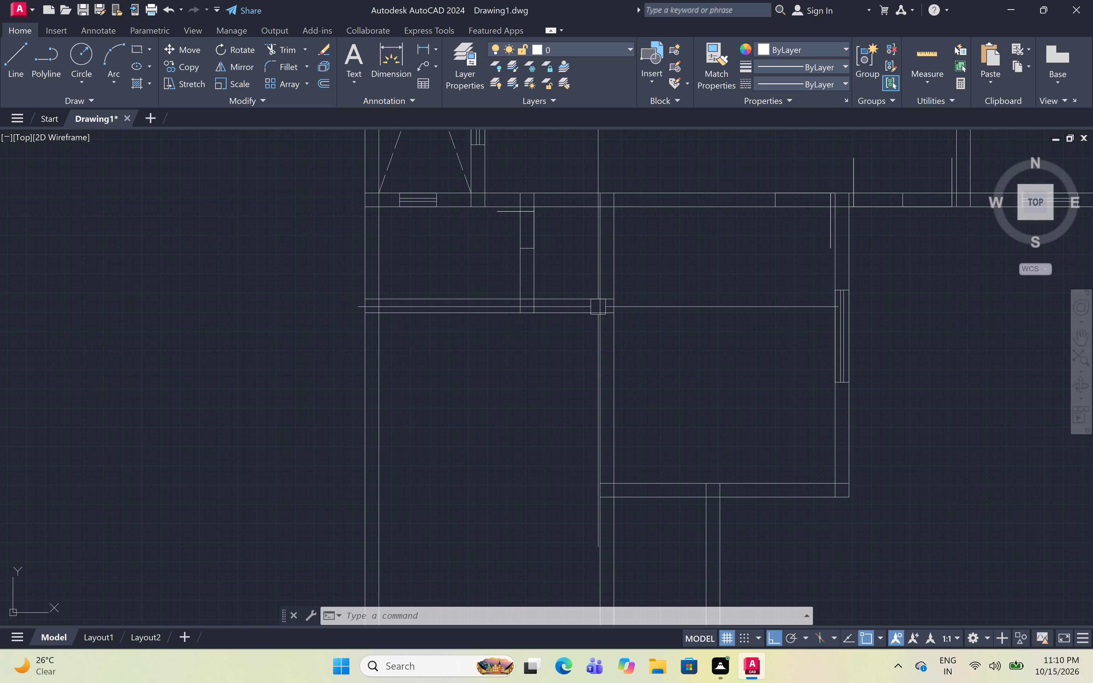
scroll(598, 307, "up", 3)
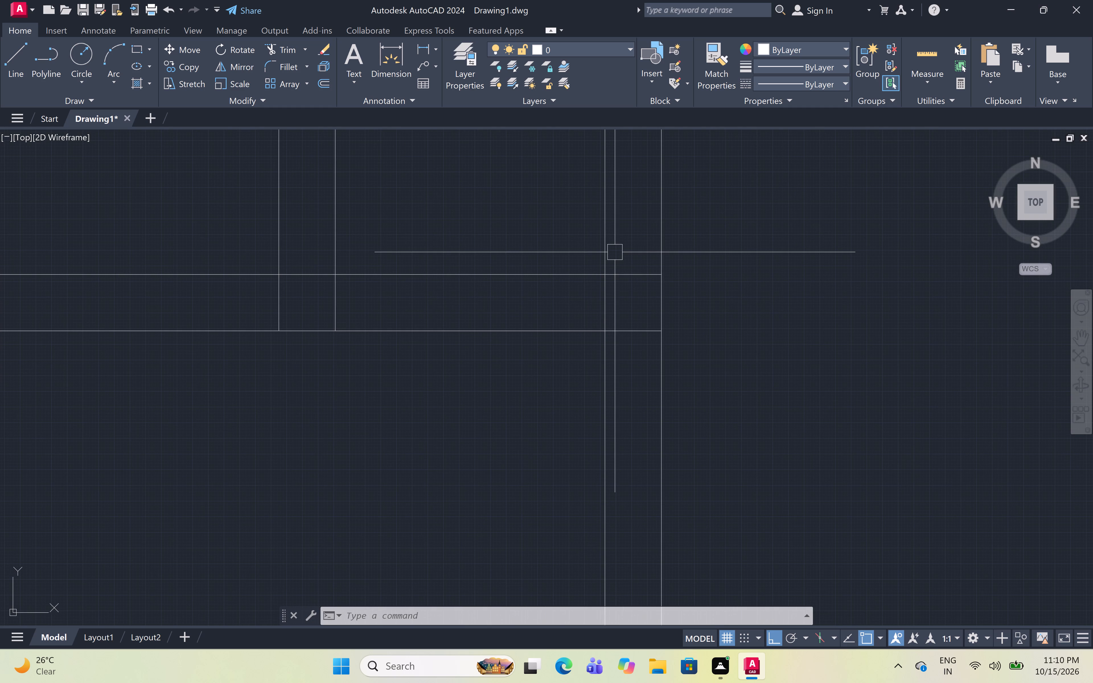
type("l")
key("space")
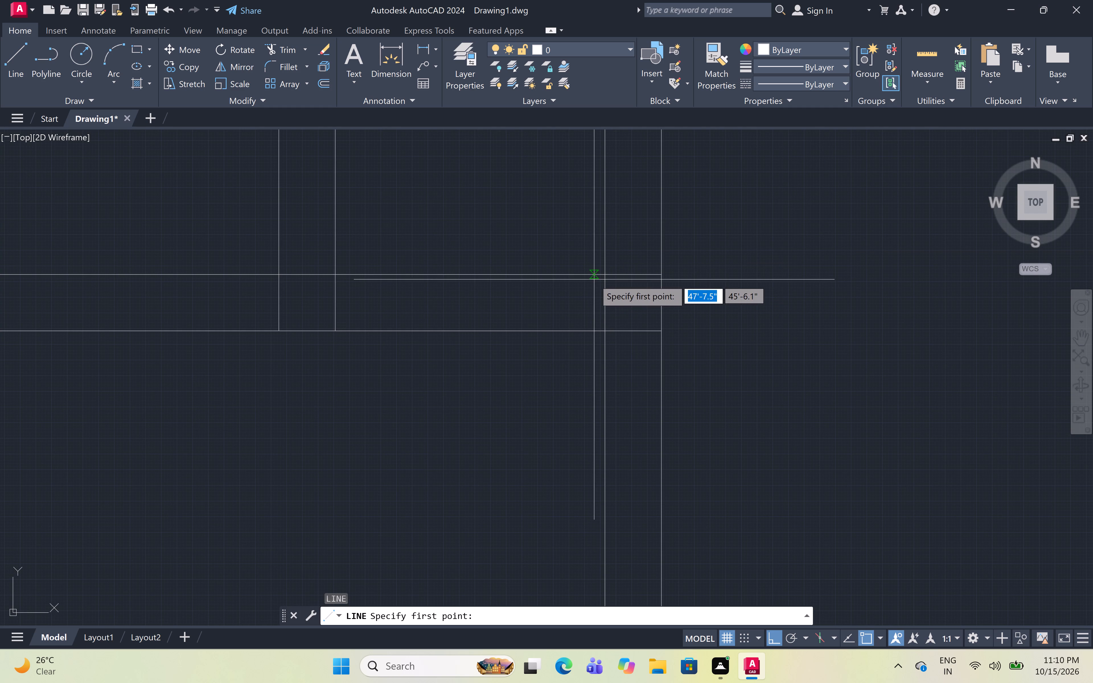
left_click(604, 273)
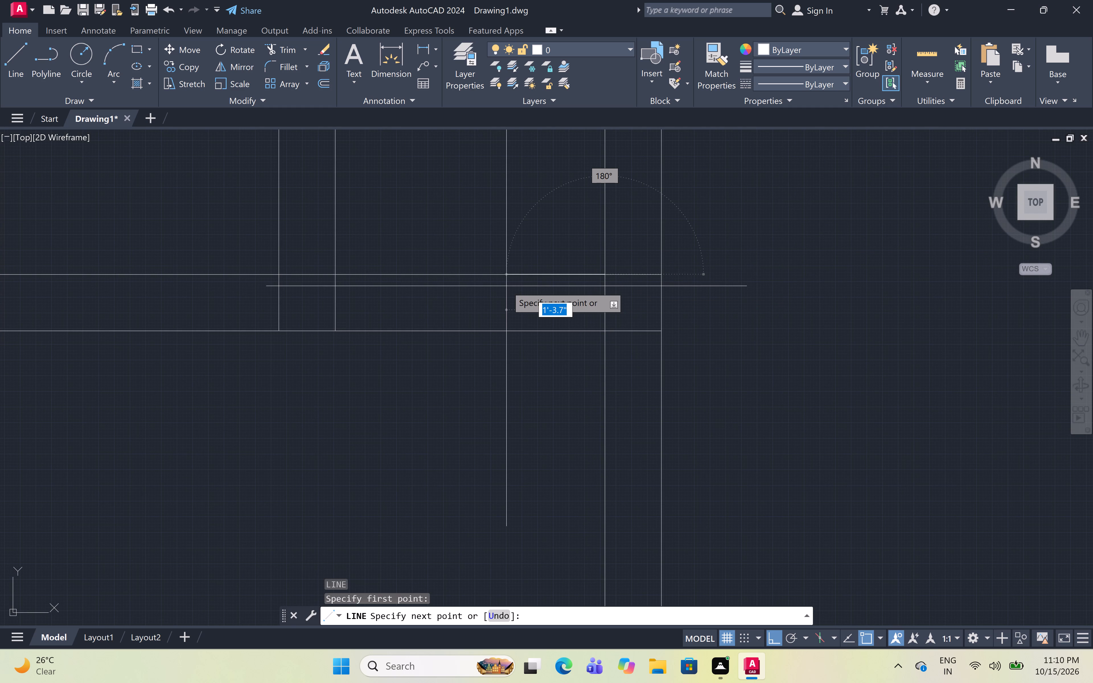
key("3")
type("\"")
key("space")
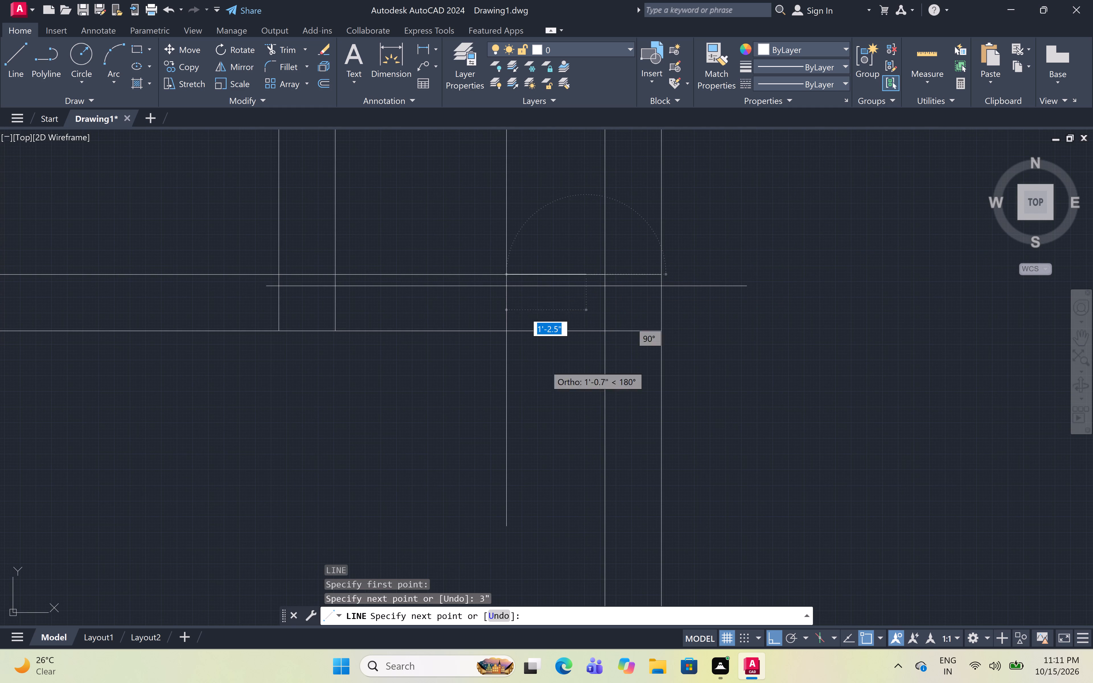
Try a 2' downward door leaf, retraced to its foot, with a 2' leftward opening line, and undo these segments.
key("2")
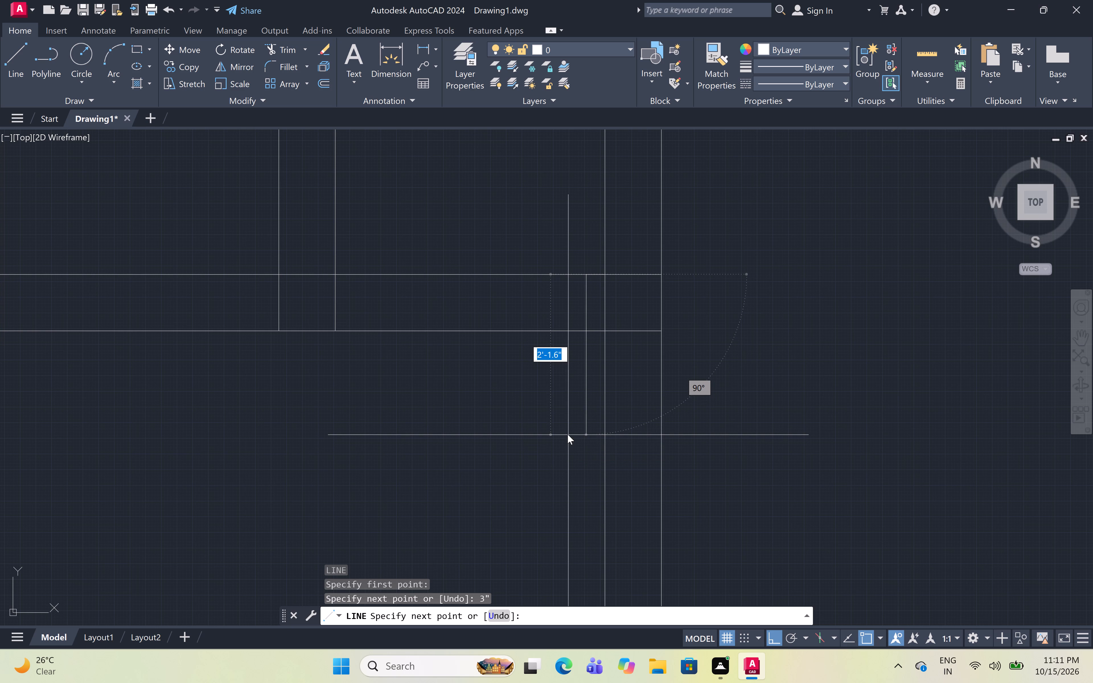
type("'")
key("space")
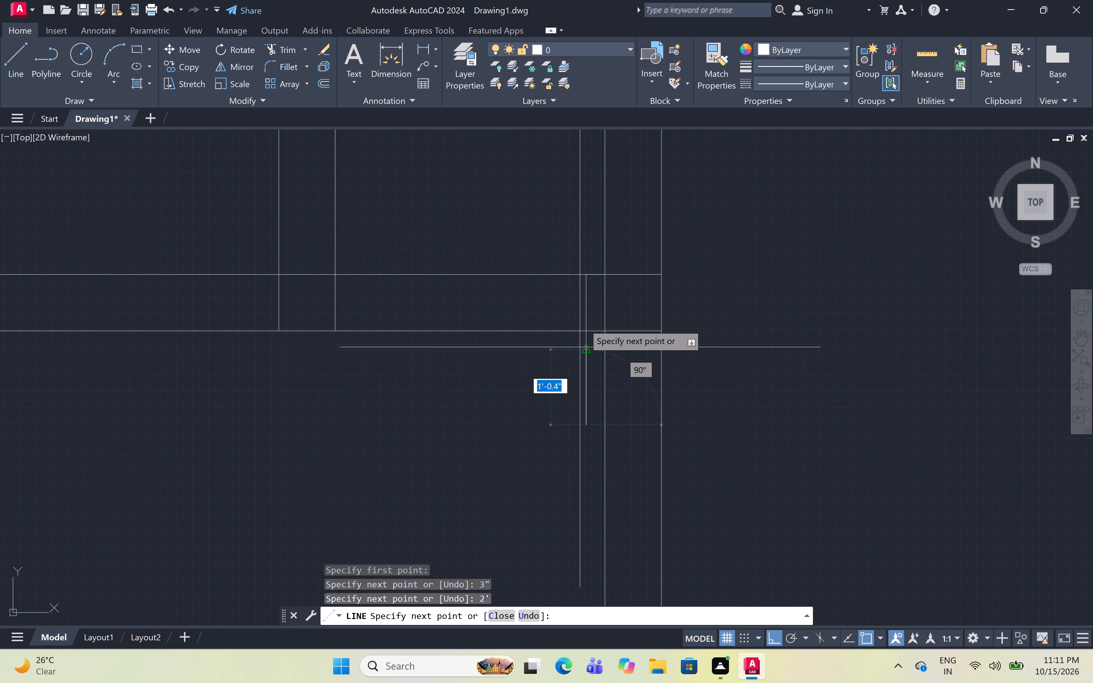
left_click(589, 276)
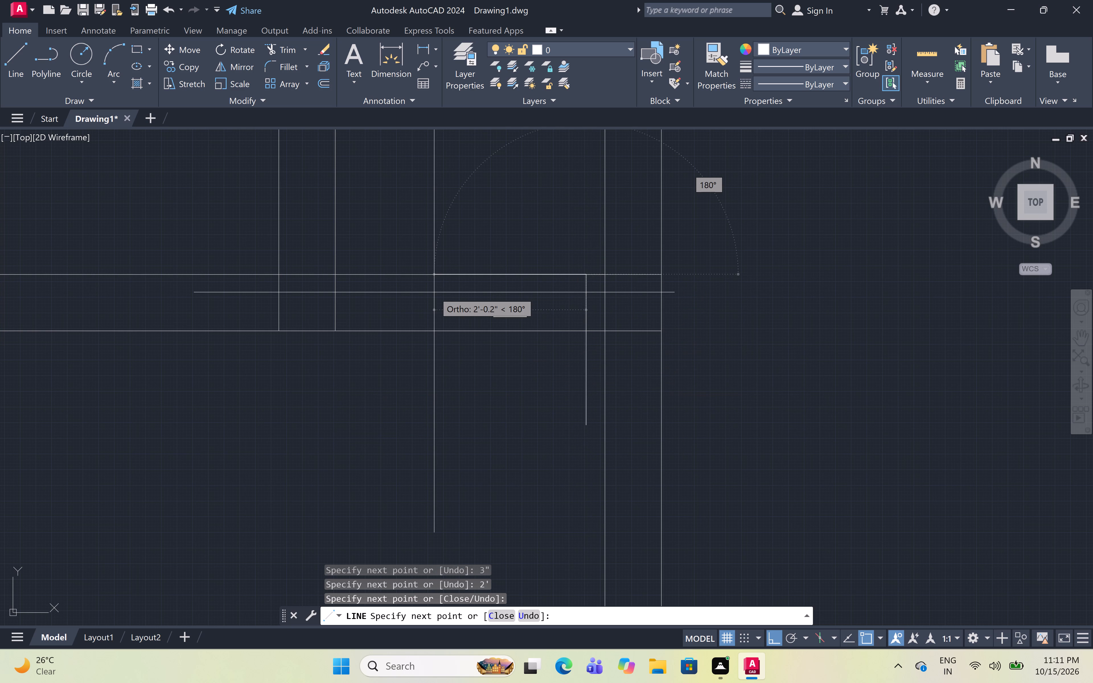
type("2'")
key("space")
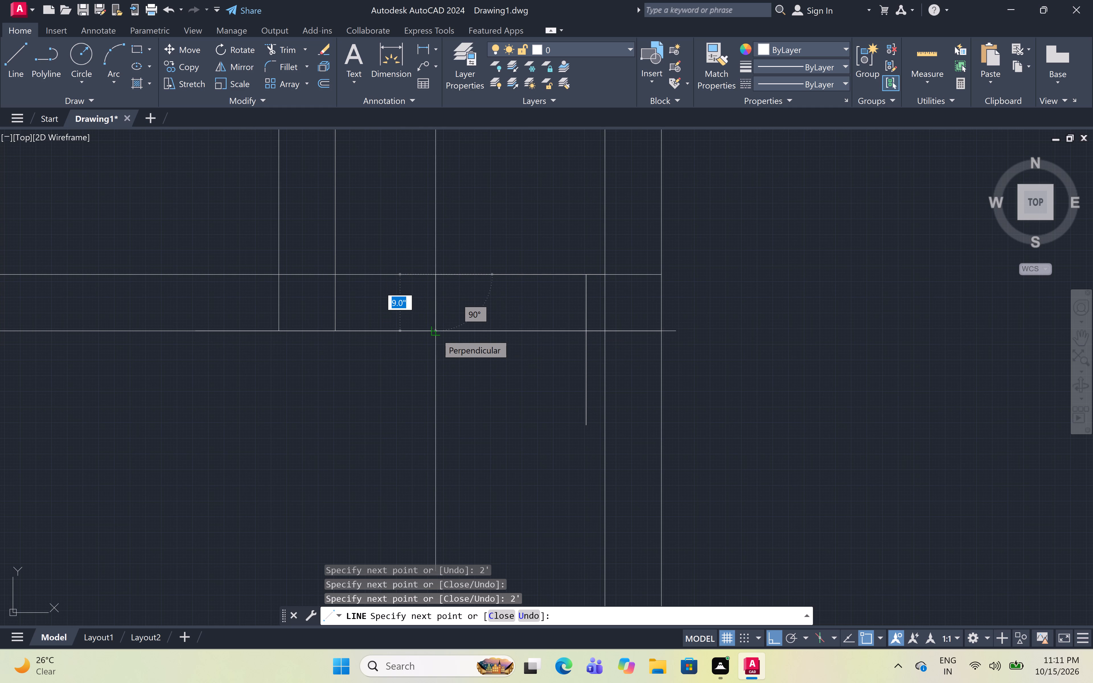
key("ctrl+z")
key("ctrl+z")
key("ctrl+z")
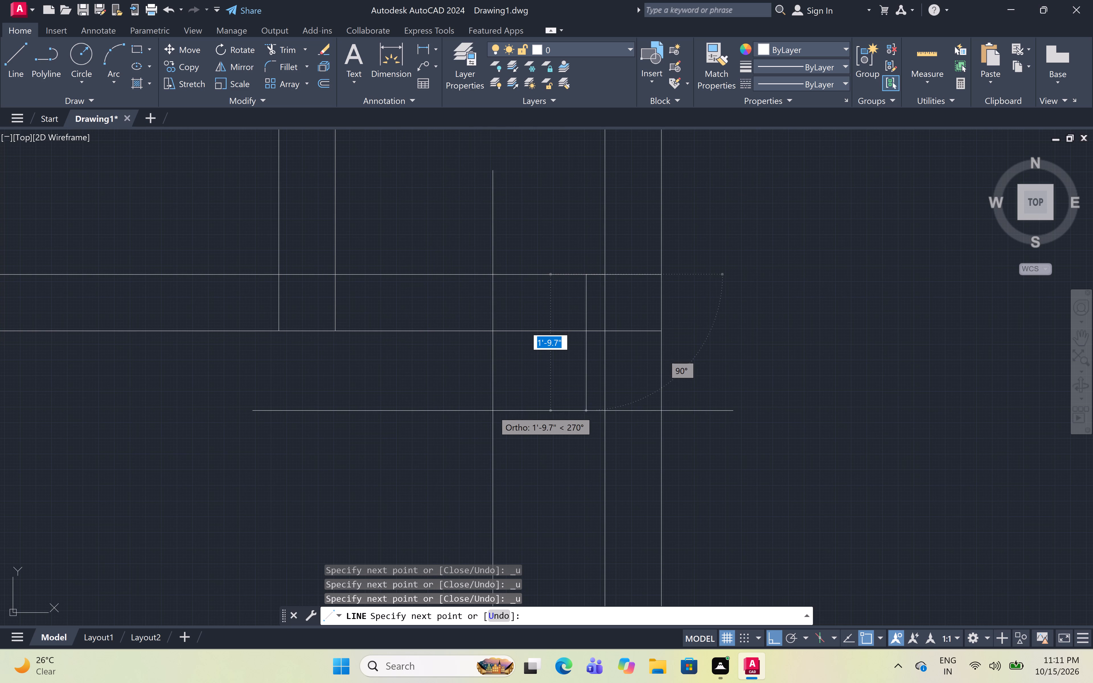
Draw a 2'8" downward door leaf from the end of the 3" line and retrace it to its foot.
key("2")
key("apostrophe")
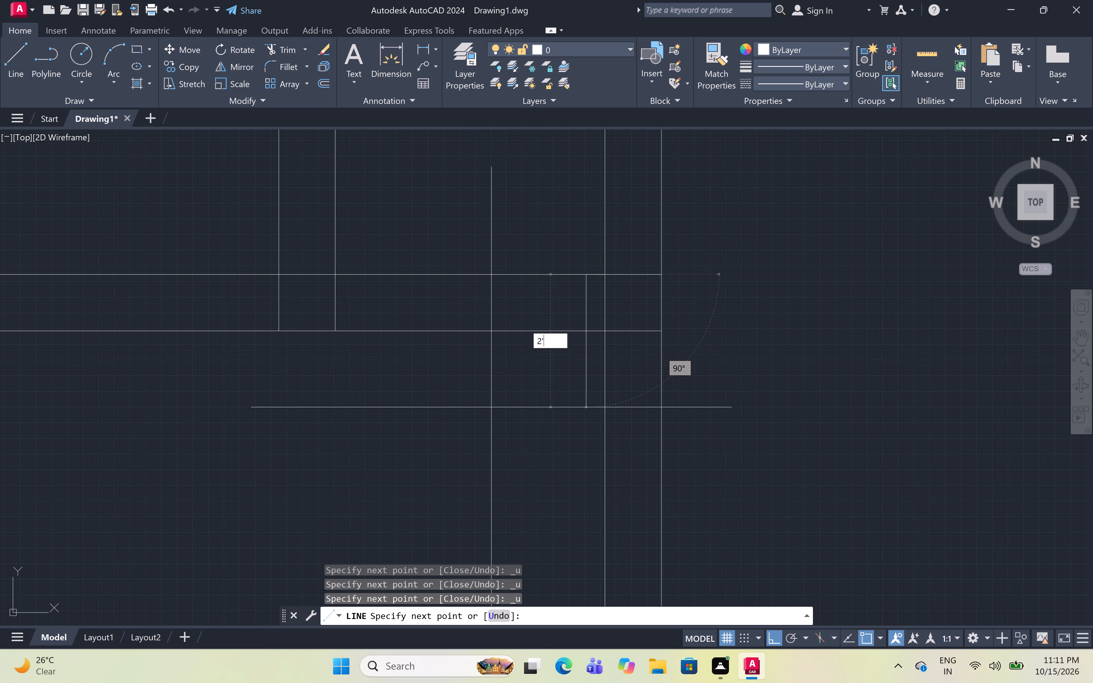
key("8")
type("\"")
key("space")
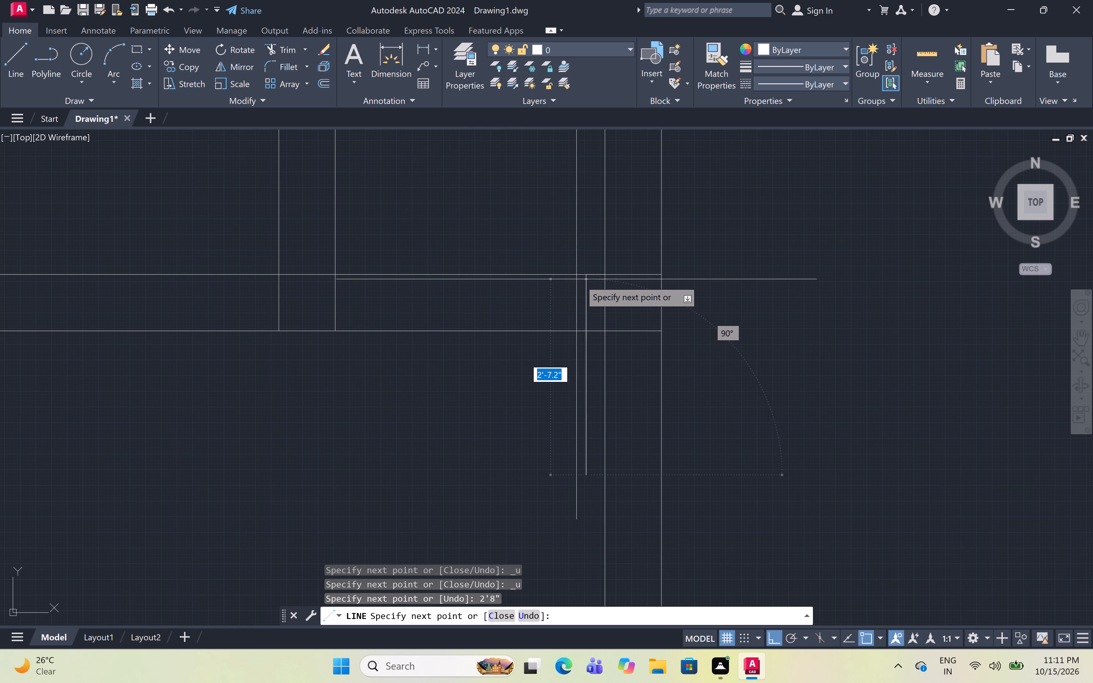
left_click(588, 270)
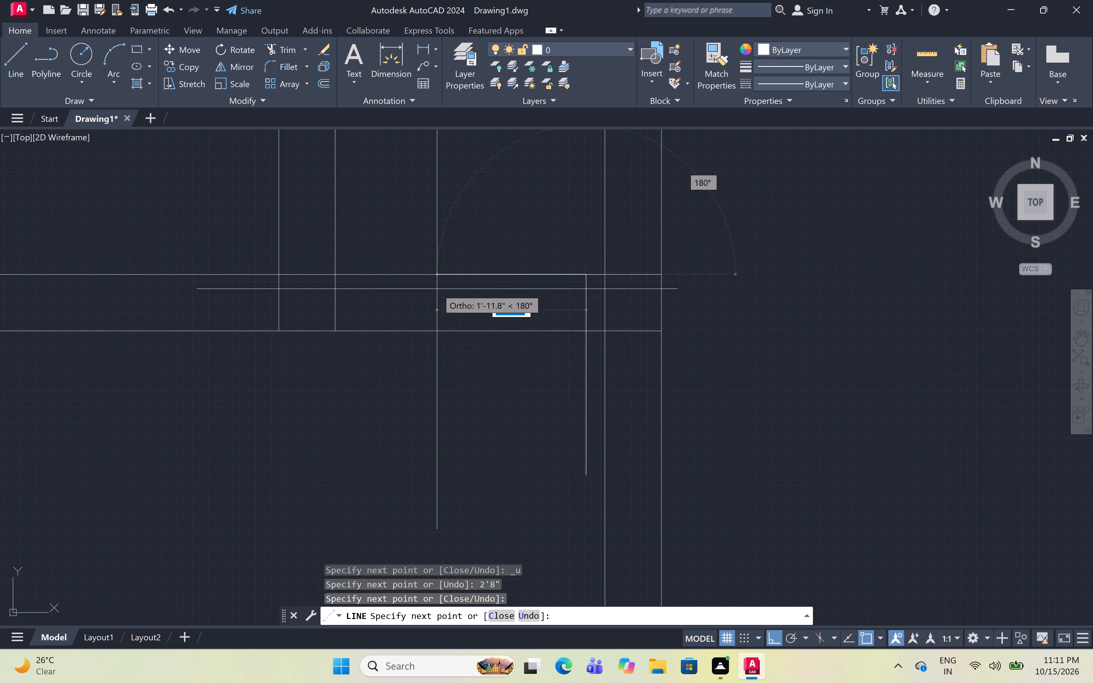
Draw a 2'8" opening line leftward along the wall's upper face and down across the 9" wall thickness, and end the line.
type("2'")
type("8\"")
key("space")
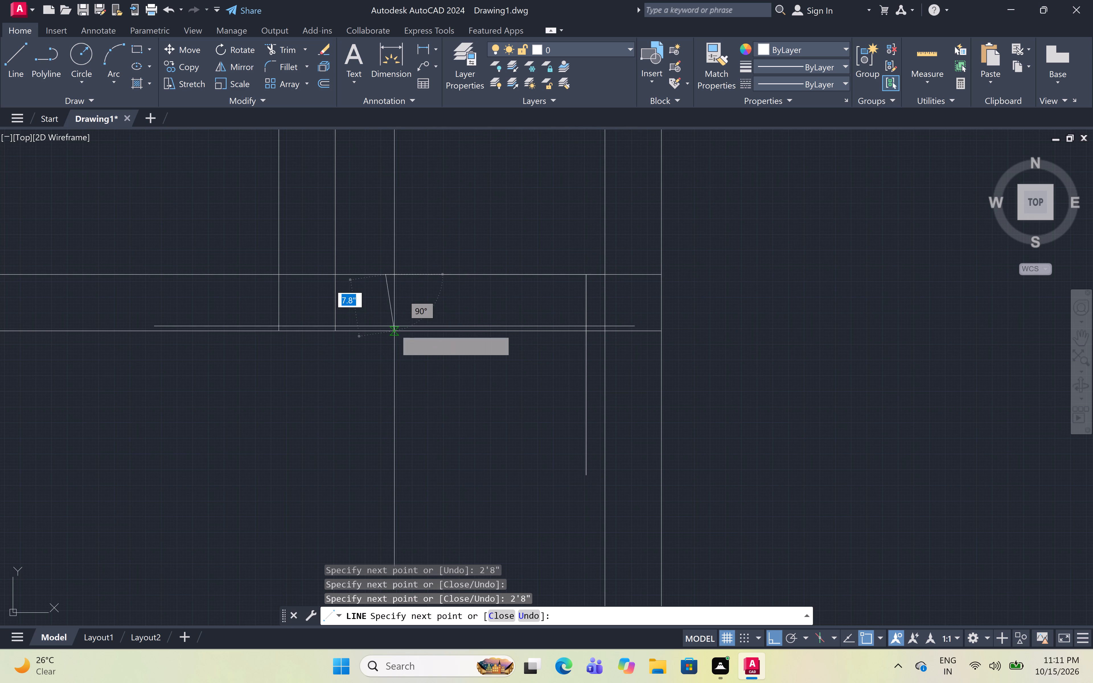
left_click(387, 331)
key("Escape")
From the long partition's left face, below the lower cross wall, draw a 3" line downward and a 2' rightward door leaf, retraced to its foot.
scroll(412, 324, "down", 5)
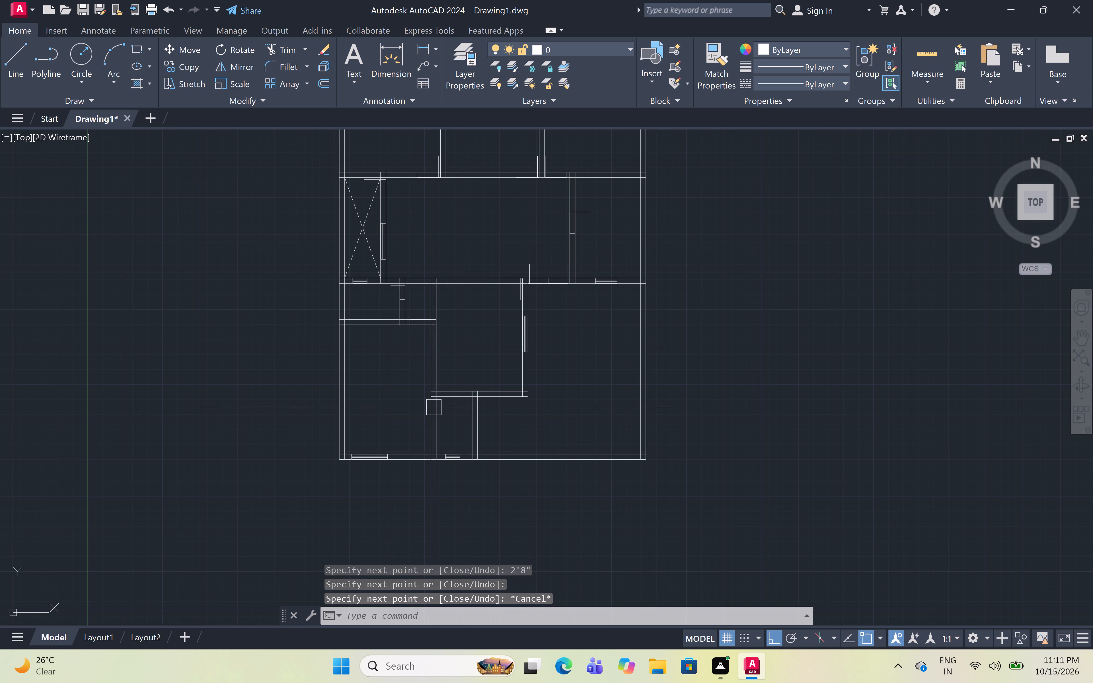
scroll(433, 404, "up", 5)
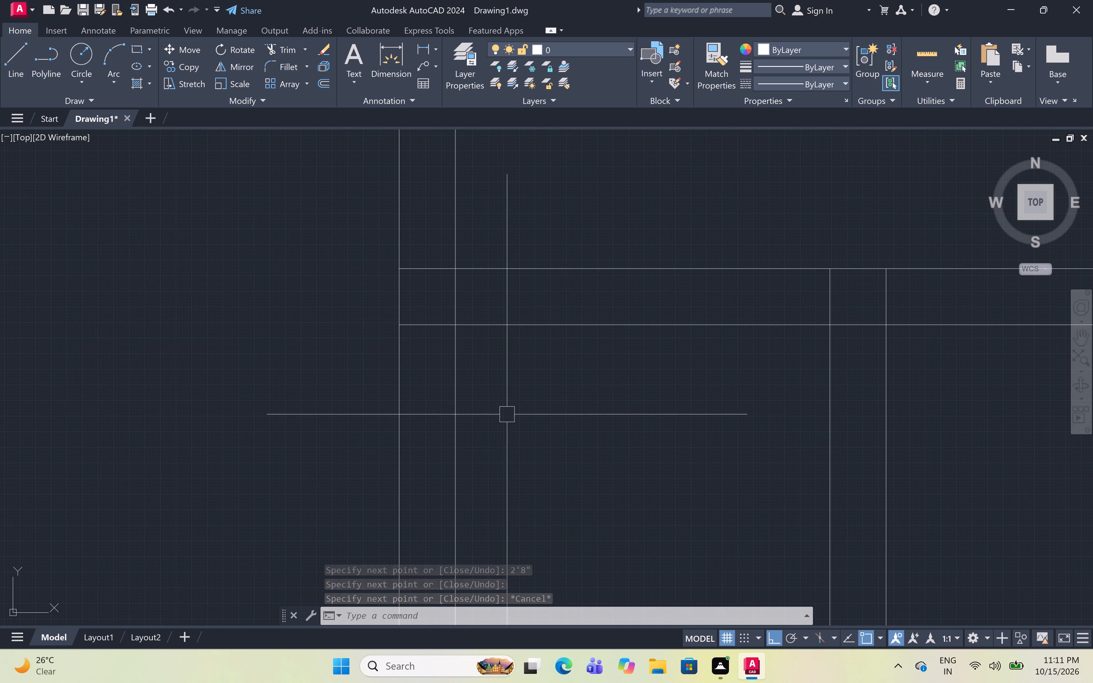
type("l")
key("space")
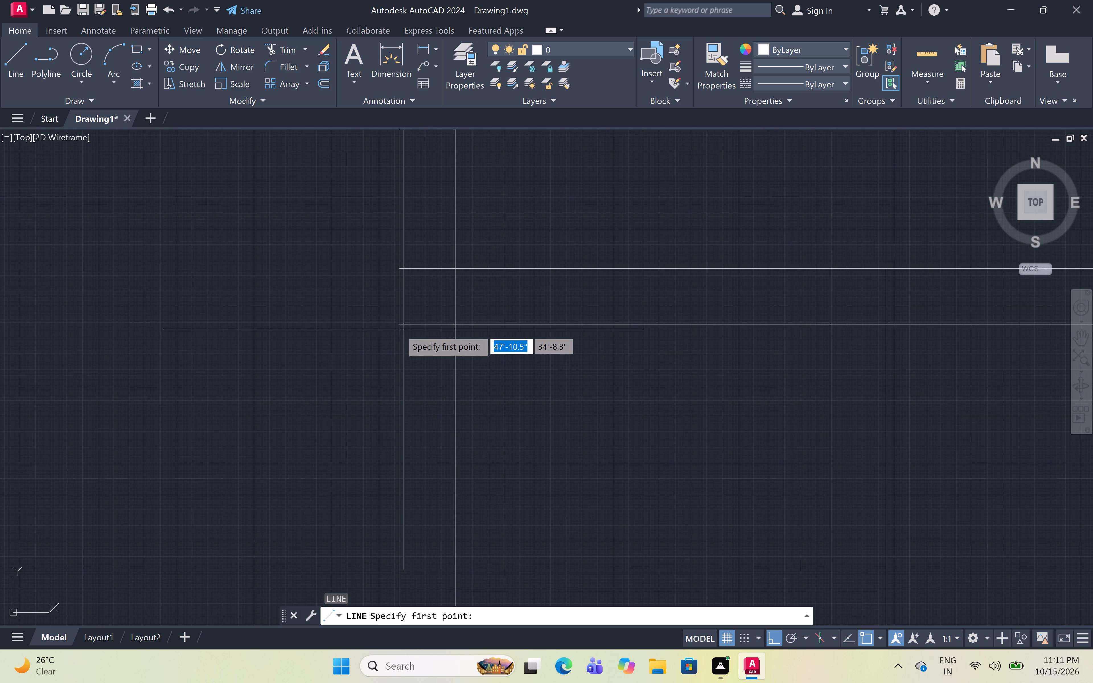
left_click(401, 323)
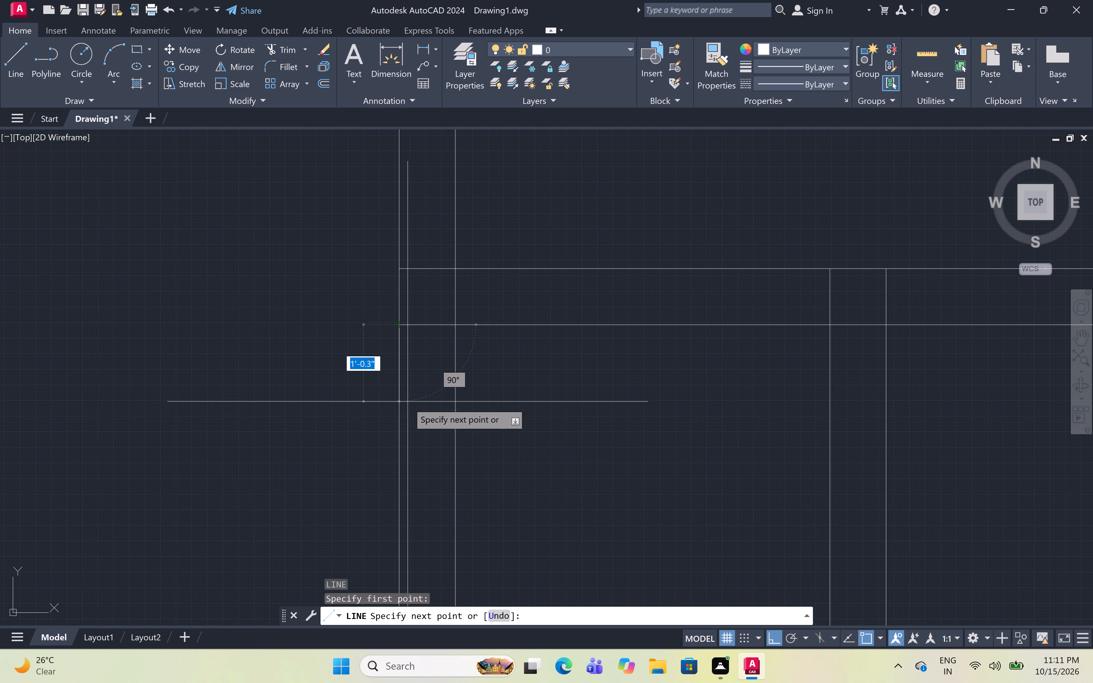
key("3")
type("\"")
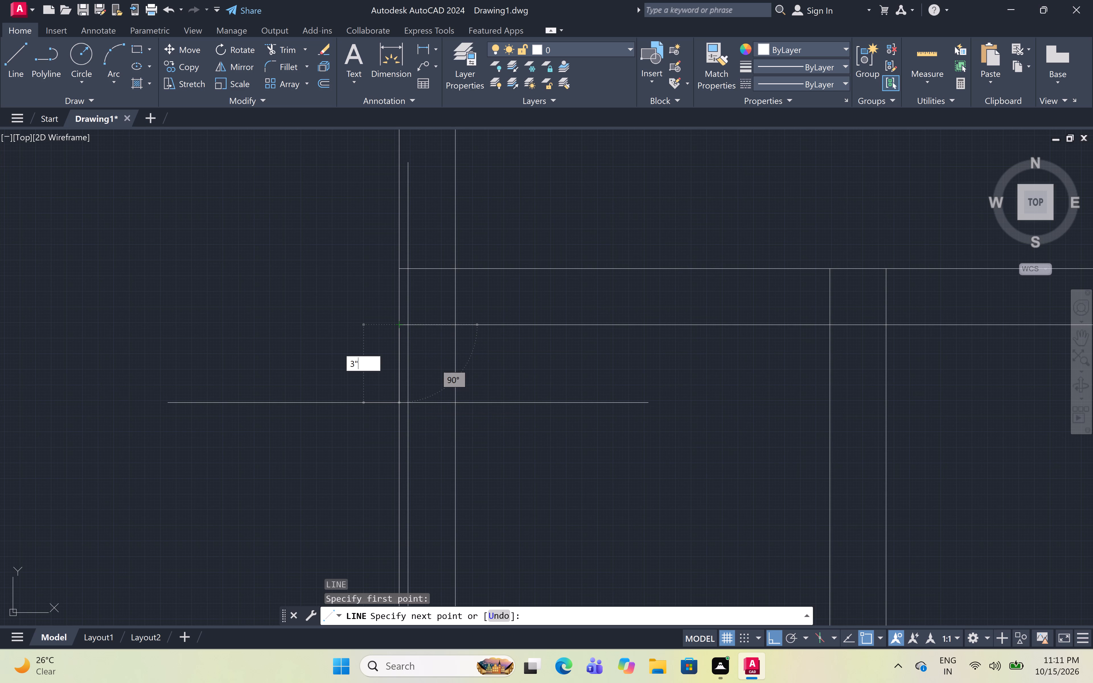
key("space")
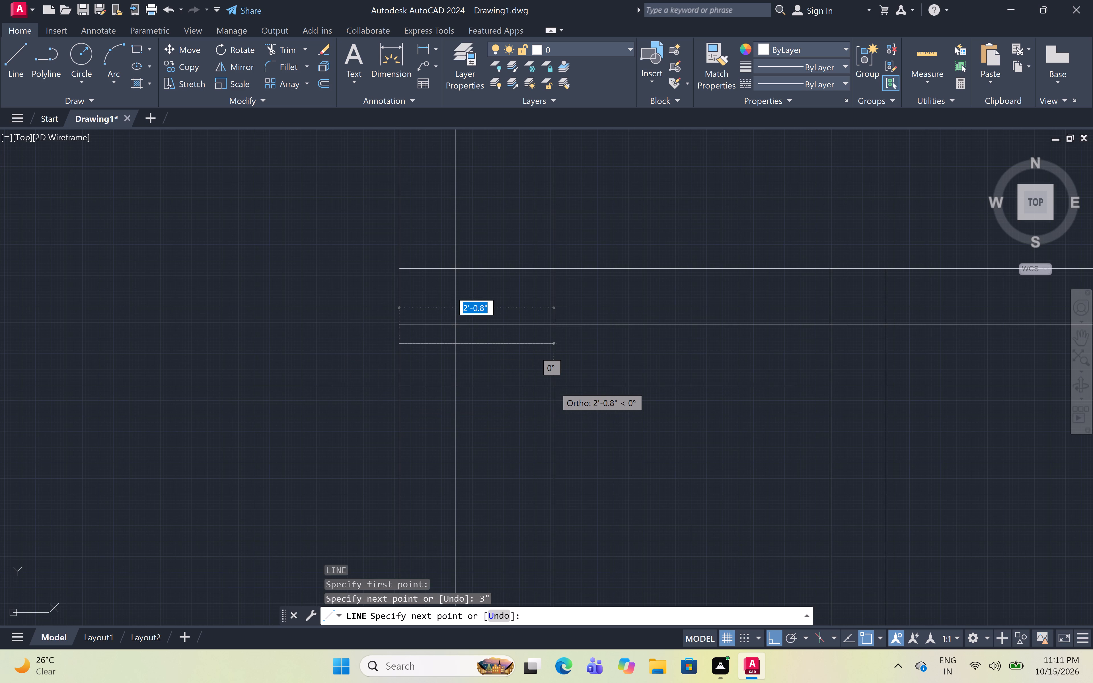
type("2'")
key("space")
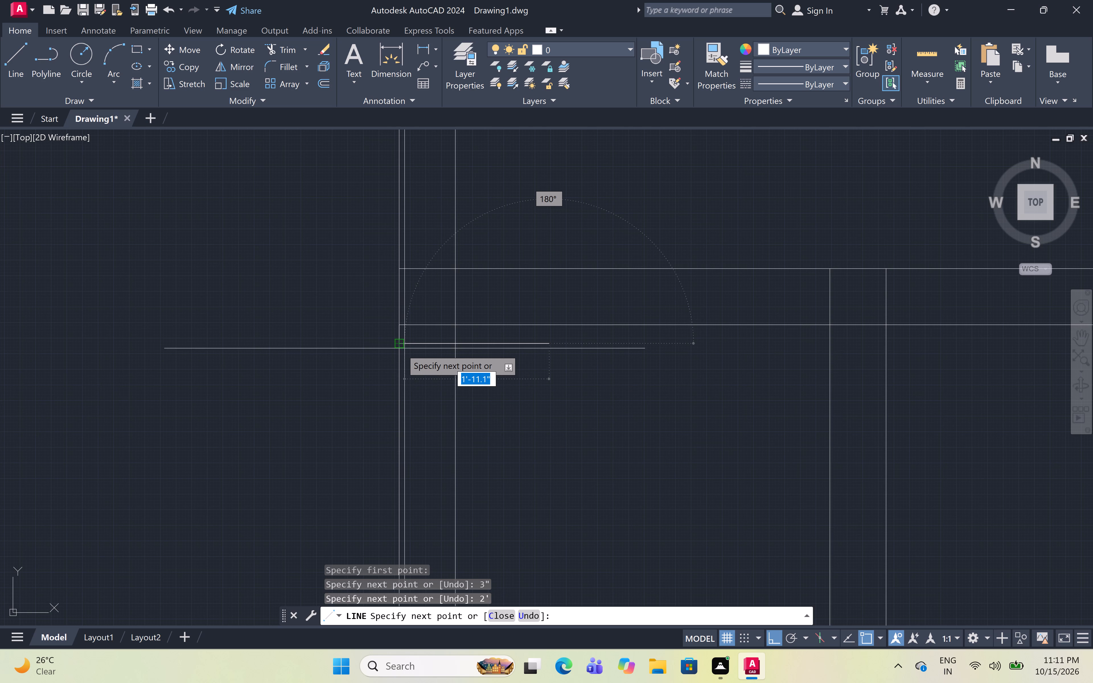
left_click(399, 341)
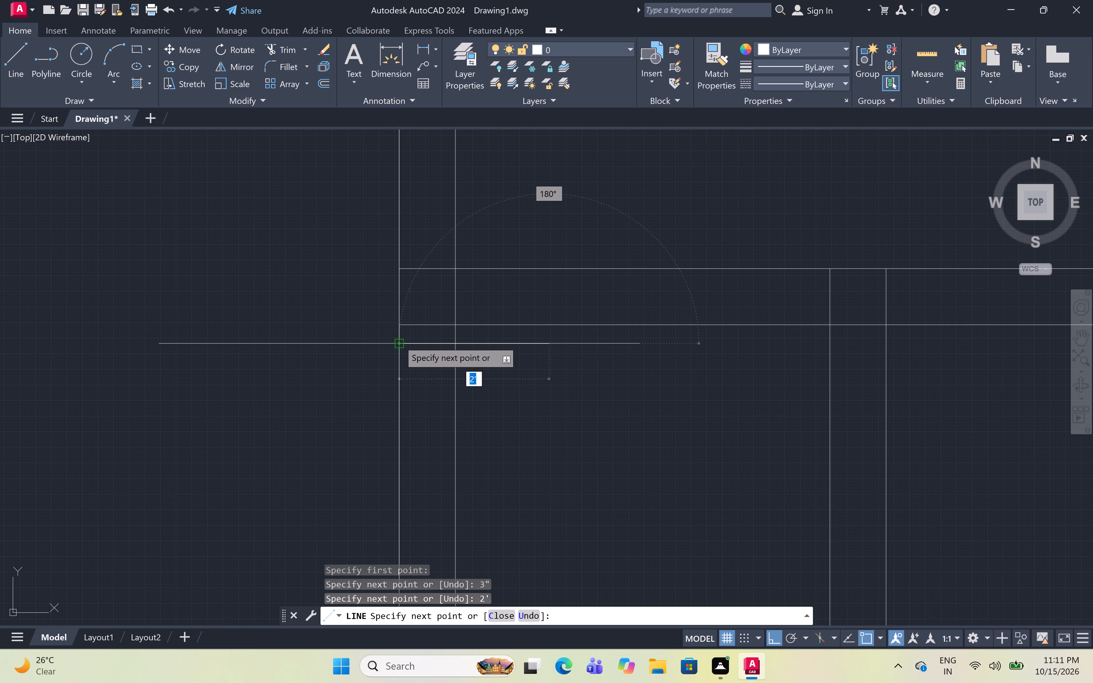
Draw a 2' opening line down the partition's left face and rightward across the 9" wall thickness, and end the line.
scroll(427, 400, "down", 1)
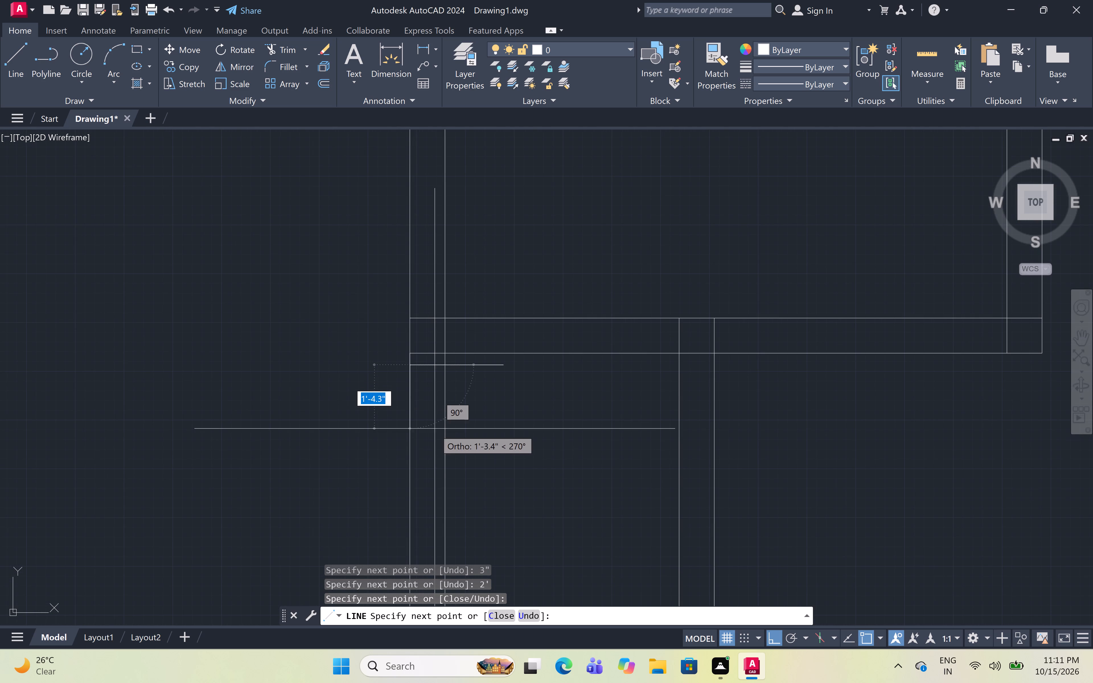
scroll(435, 449, "up", 2)
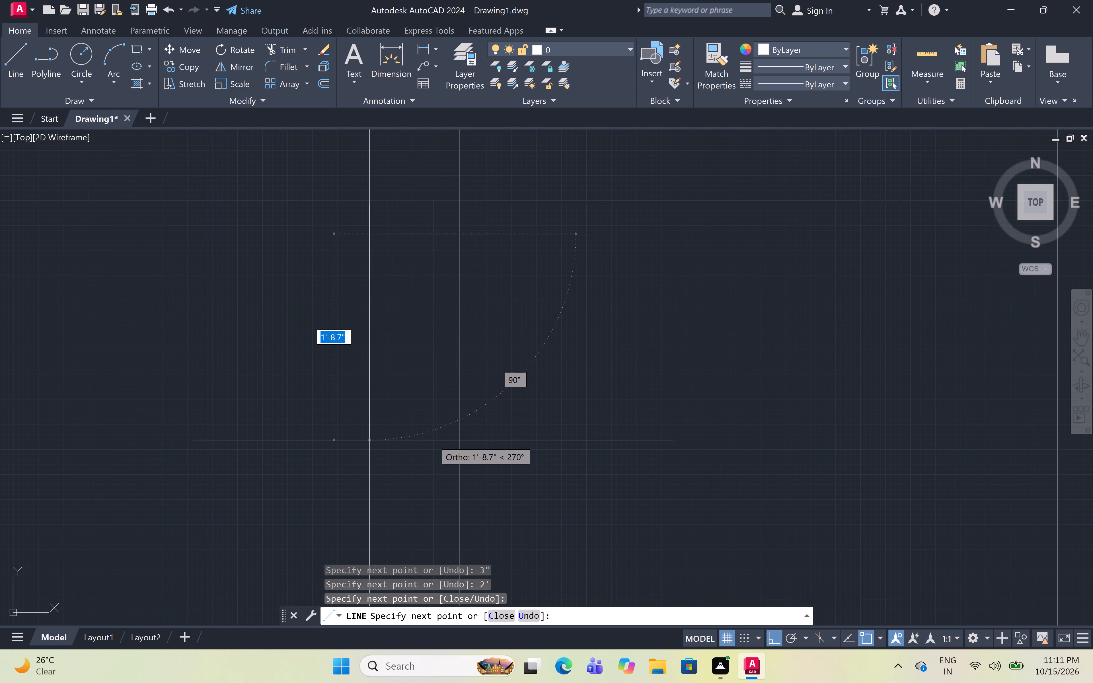
type("2'")
key("space")
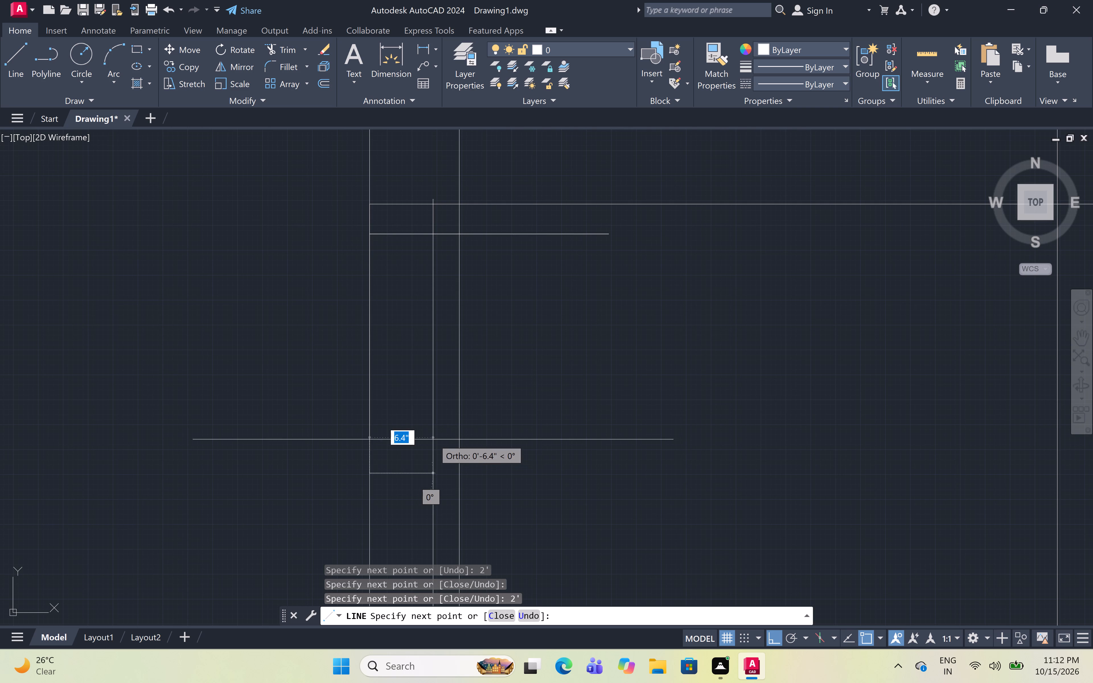
left_click(462, 473)
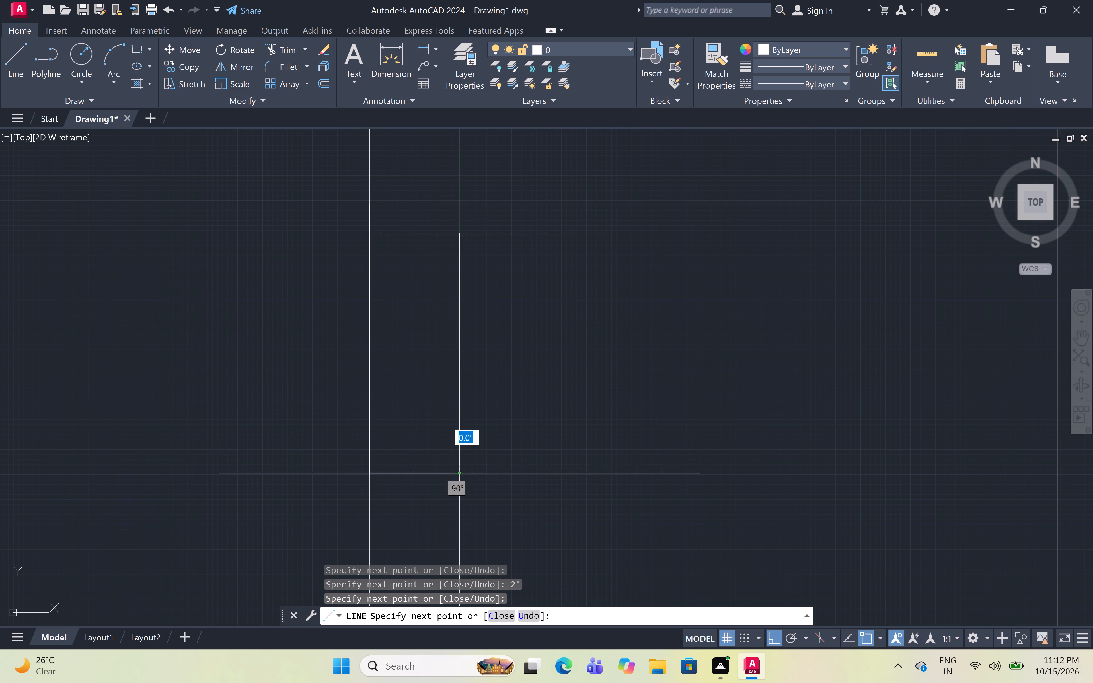
key("Escape")
Where the long partition's left face meets the bottom wall's outer face, draw a 3" line leftward and a 3' upward door leaf, retraced to its foot.
scroll(493, 397, "down", 5)
middle_click_drag(506, 420, 541, 368)
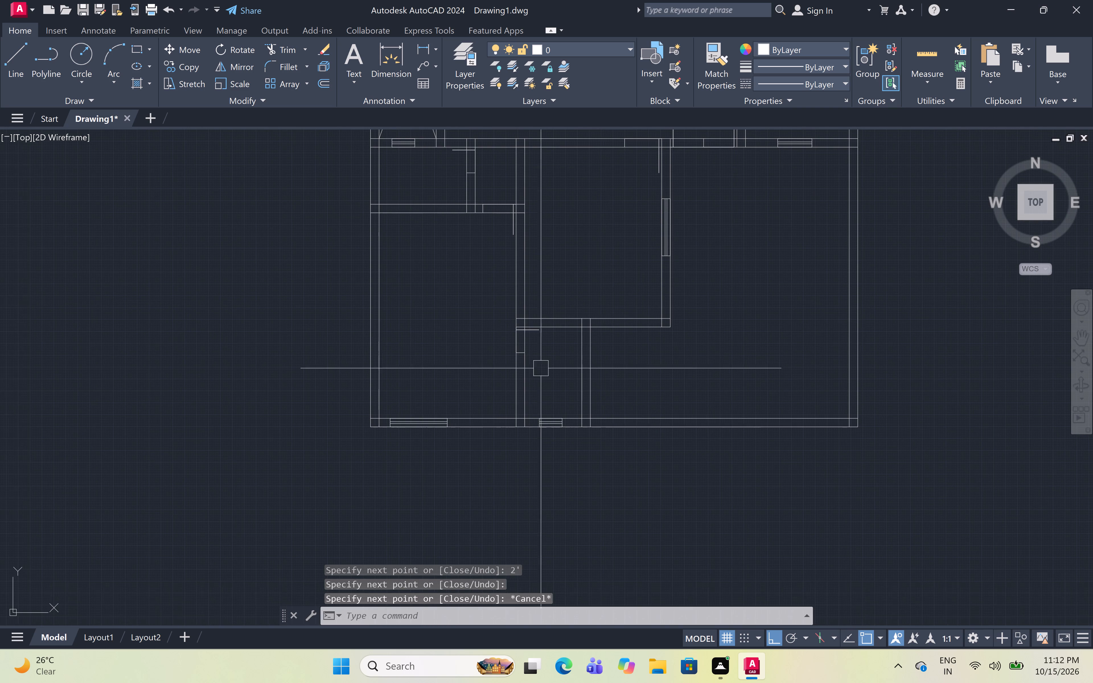
scroll(508, 425, "up", 3)
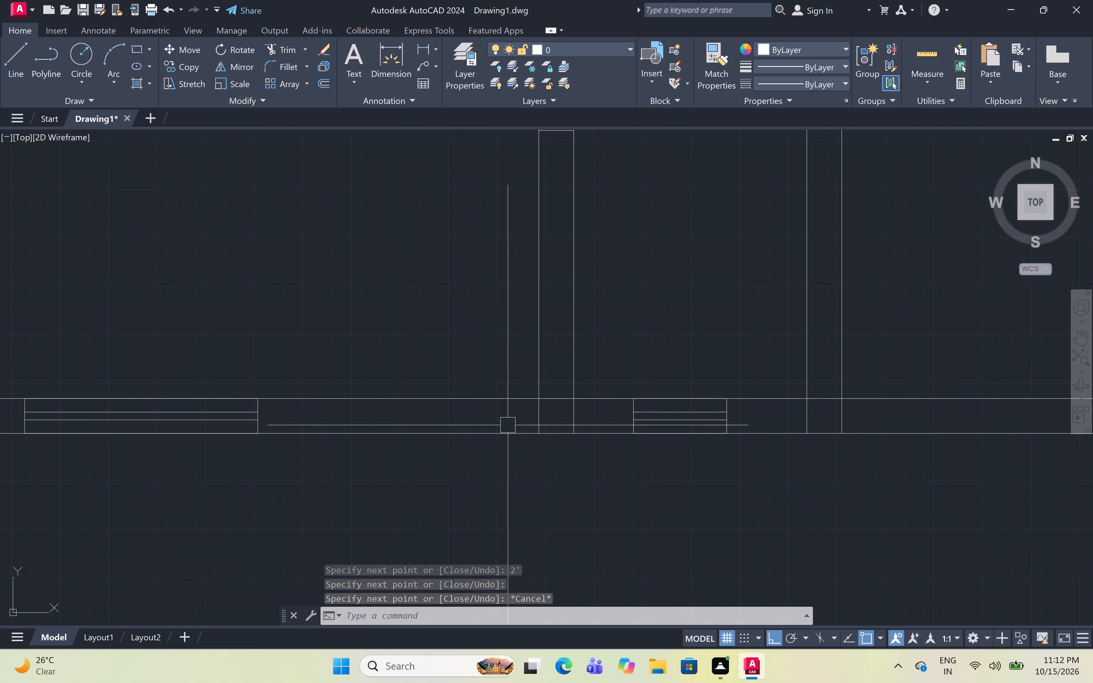
type("l")
key("space")
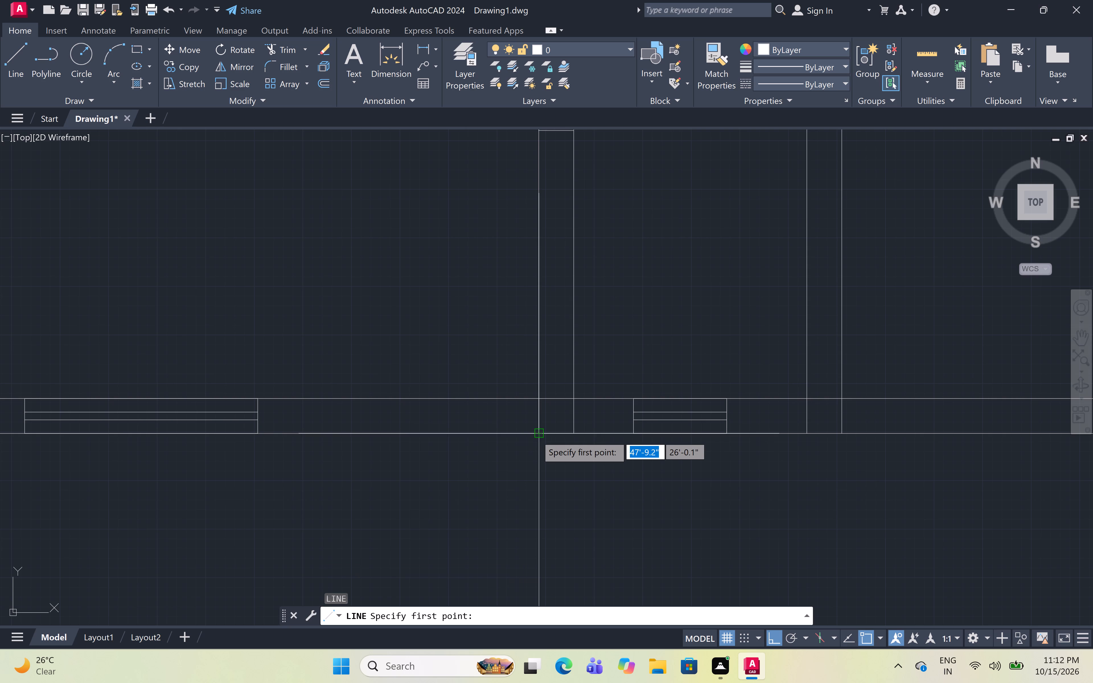
left_click(537, 435)
key("3")
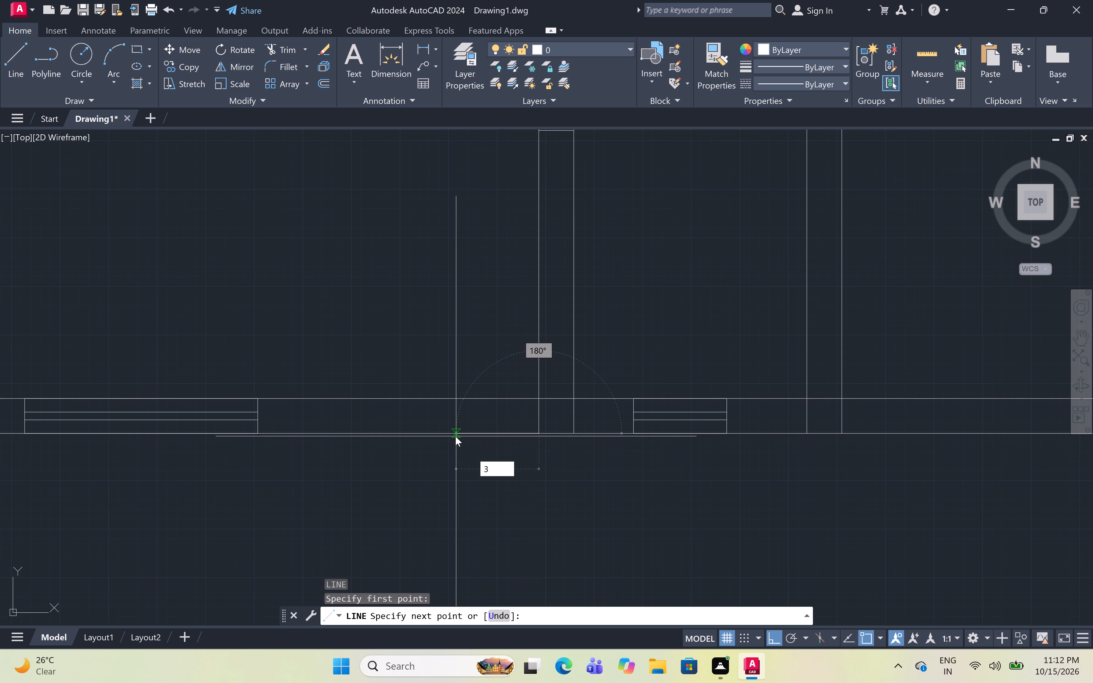
key("shift+quotedbl")
key("space")
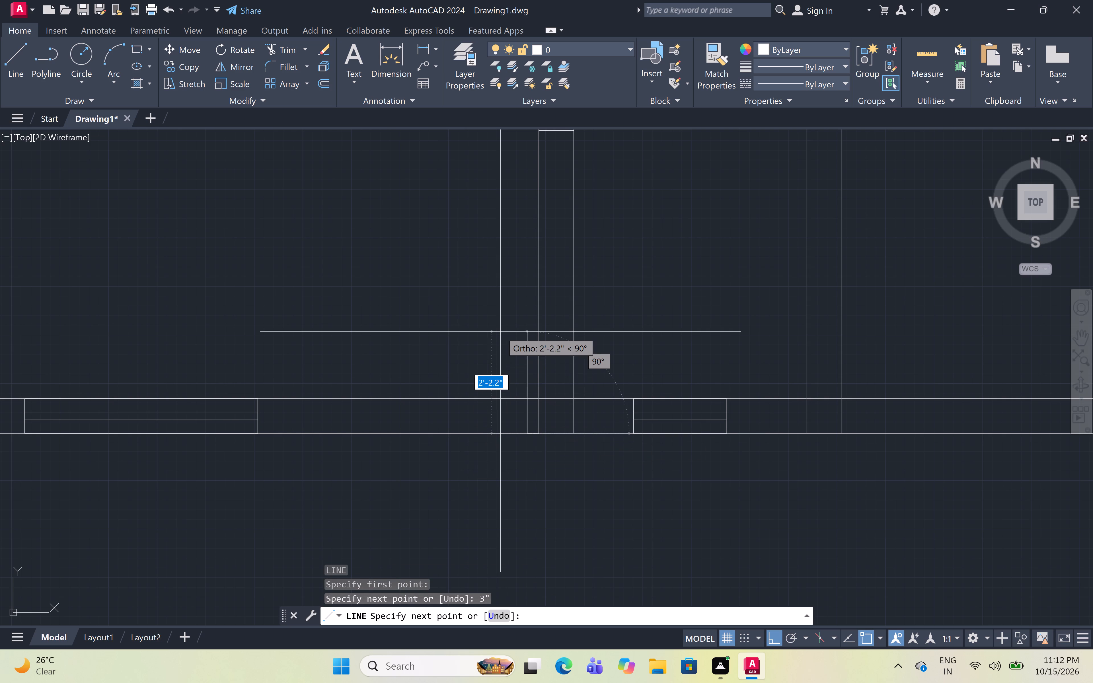
type("3'")
key("space")
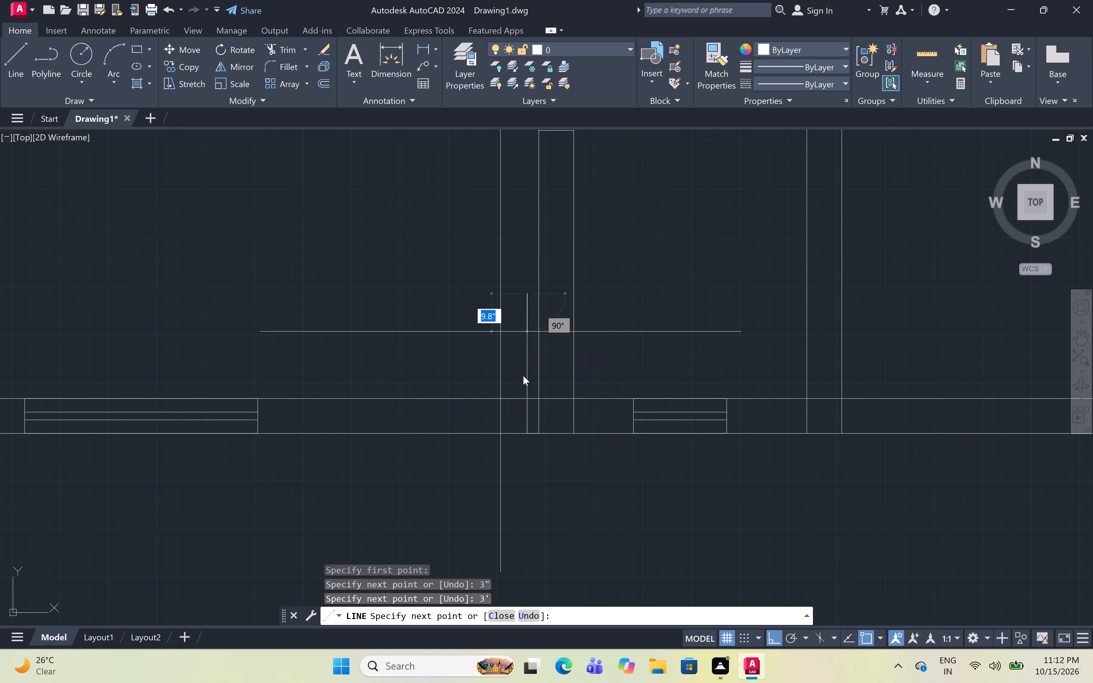
left_click(524, 438)
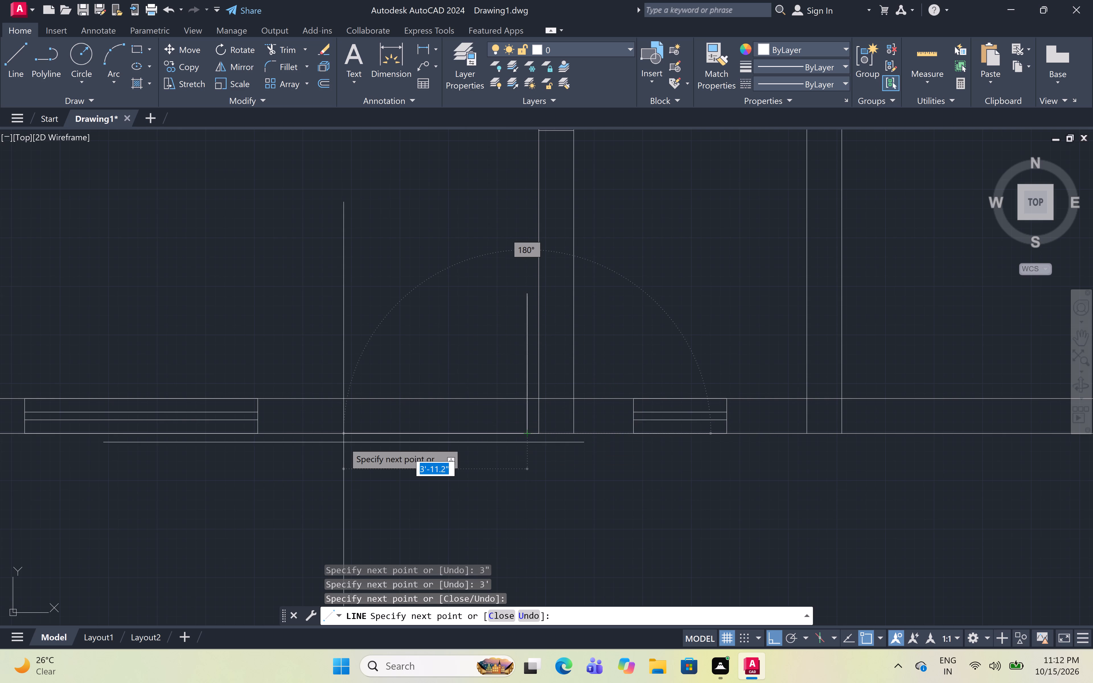
Draw a 3' opening line leftward along the bottom wall's outer face and up across the 9" wall thickness, and end the line.
type("3'")
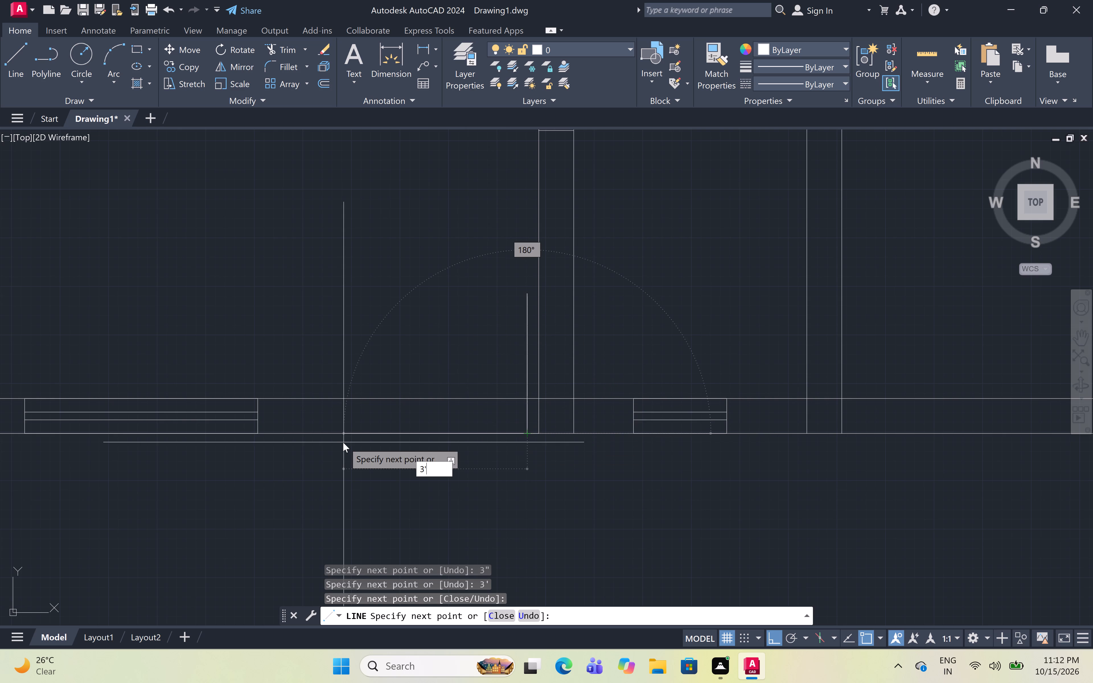
key("space")
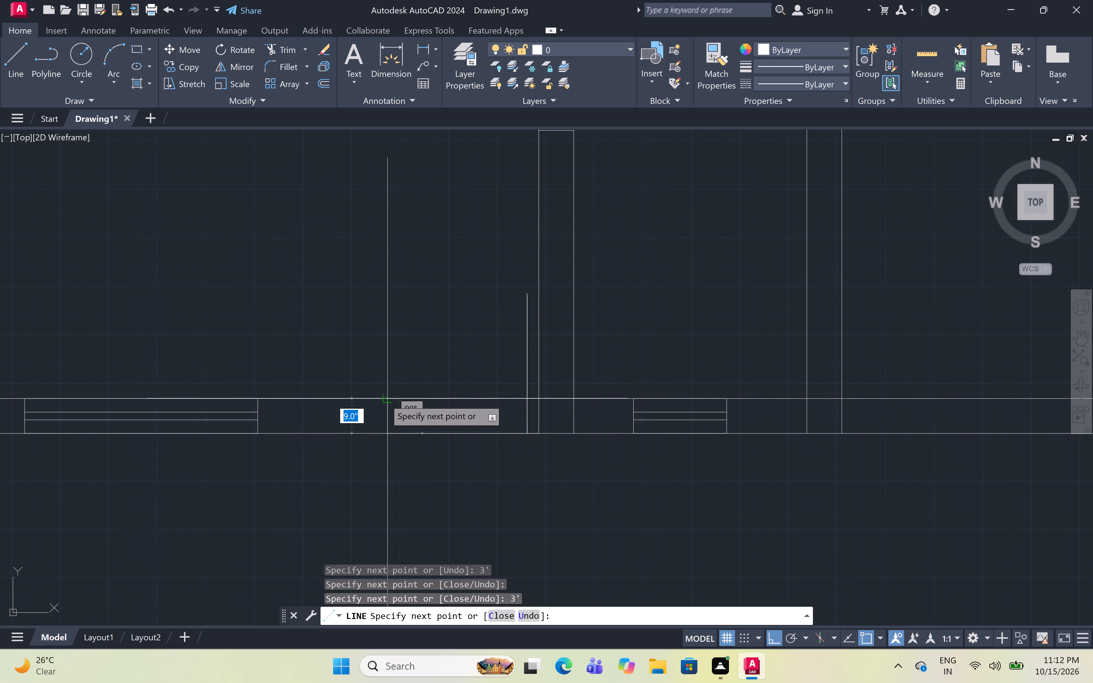
left_click(385, 398)
key("Escape")
Draw a 1' by 1' column outline up from the bottom wall's outer face, roughly in line with the middle room's right wall.
scroll(412, 380, "down", 3)
middle_click_drag(423, 340, 428, 396)
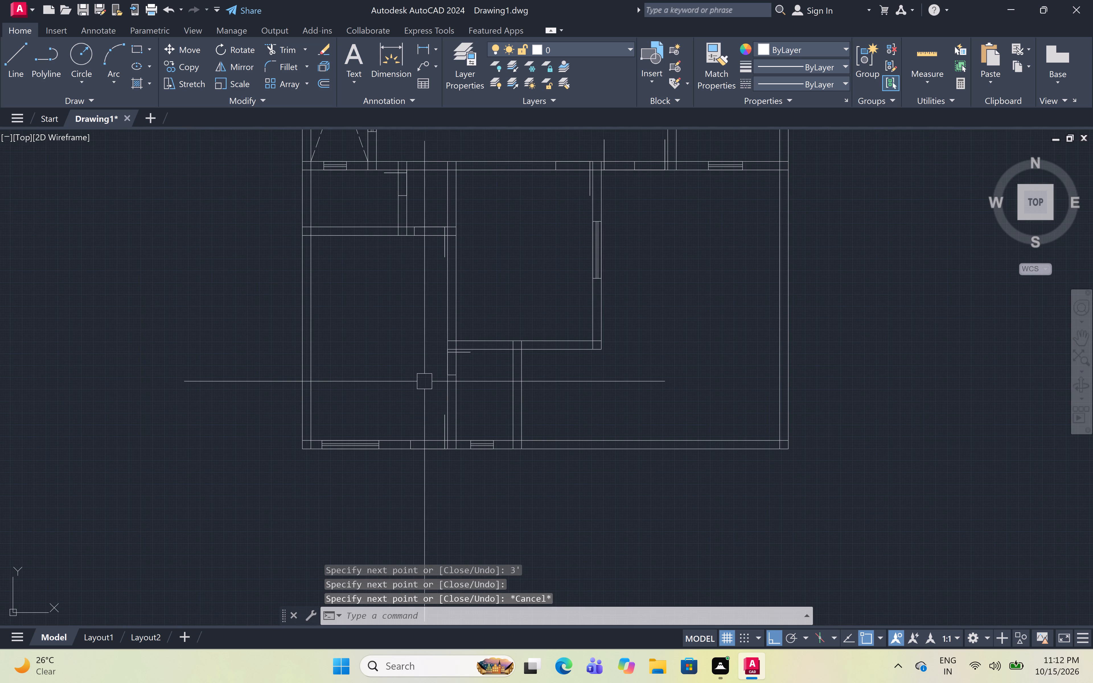
scroll(597, 442, "up", 2)
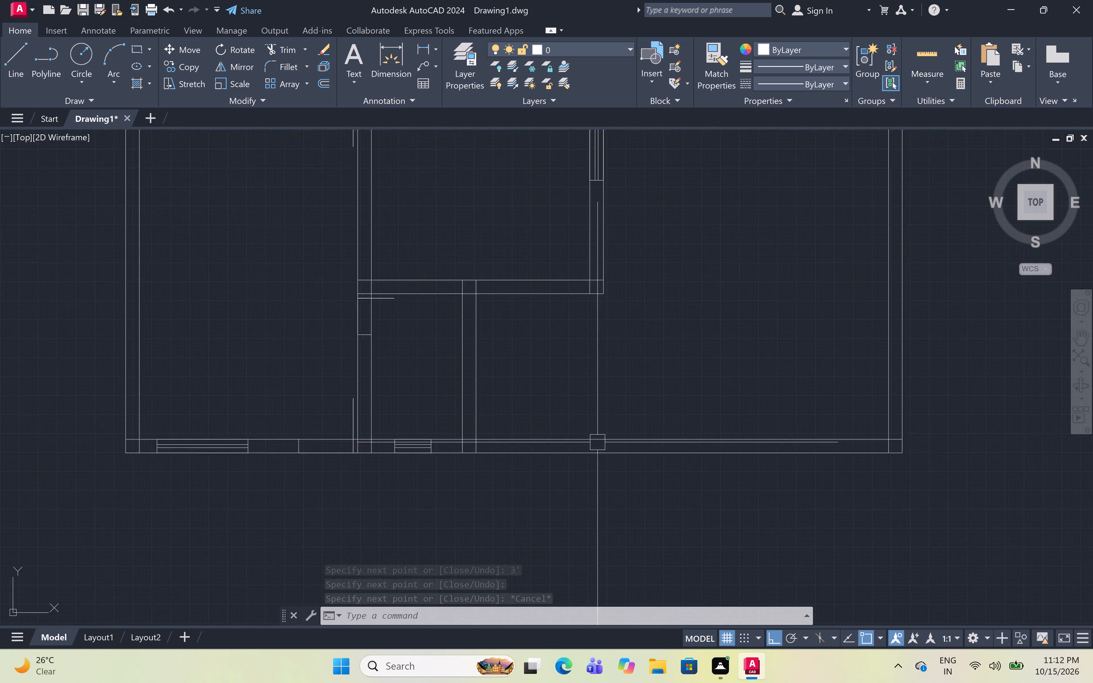
type("ll")
key("space")
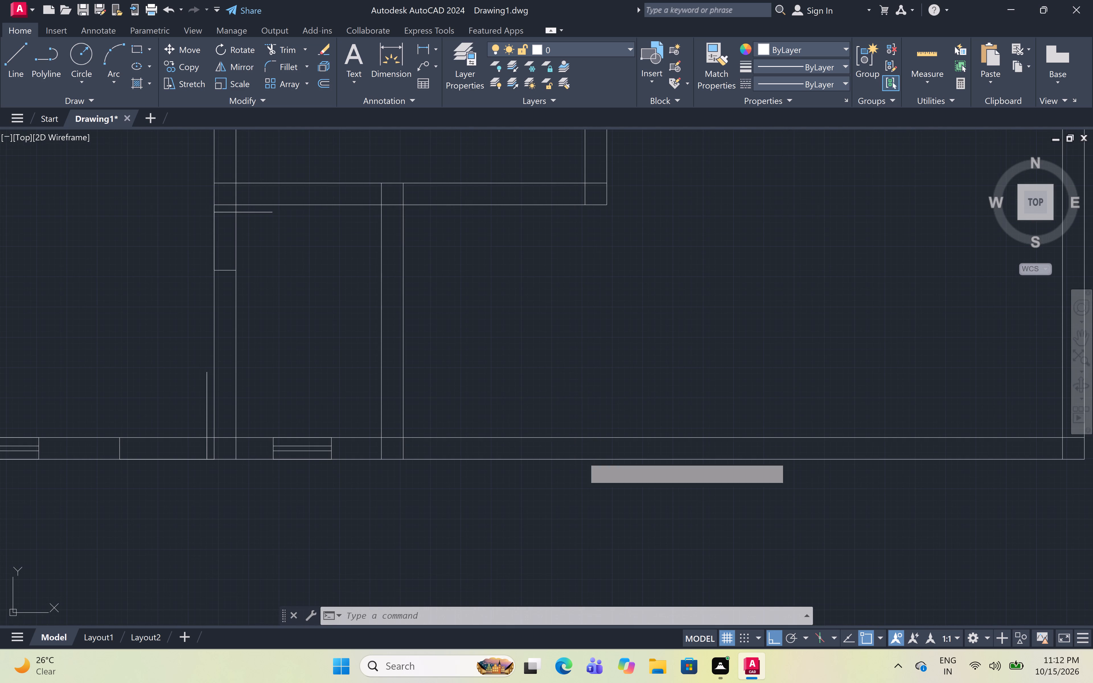
key("l")
key("space")
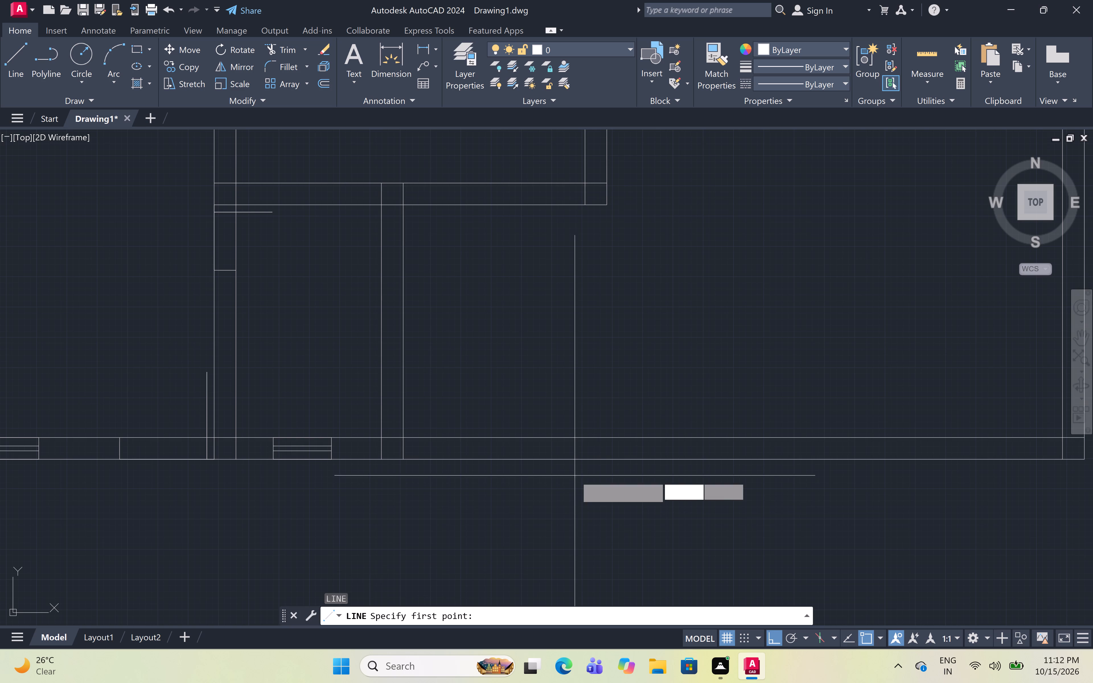
left_click(588, 458)
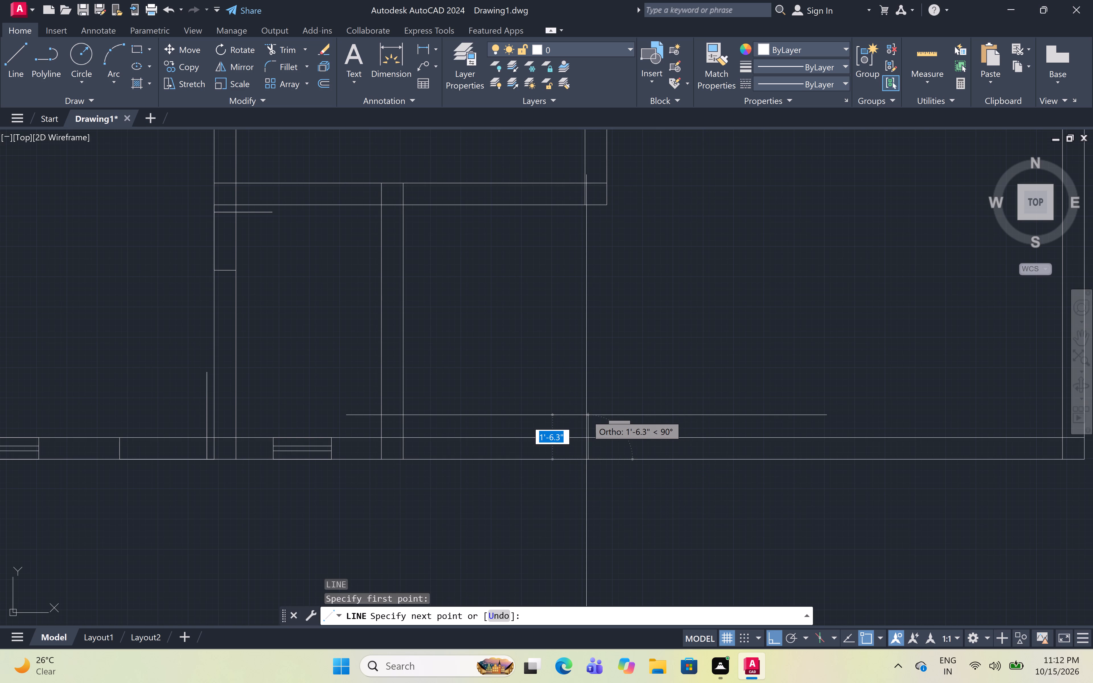
type("1'")
key("space")
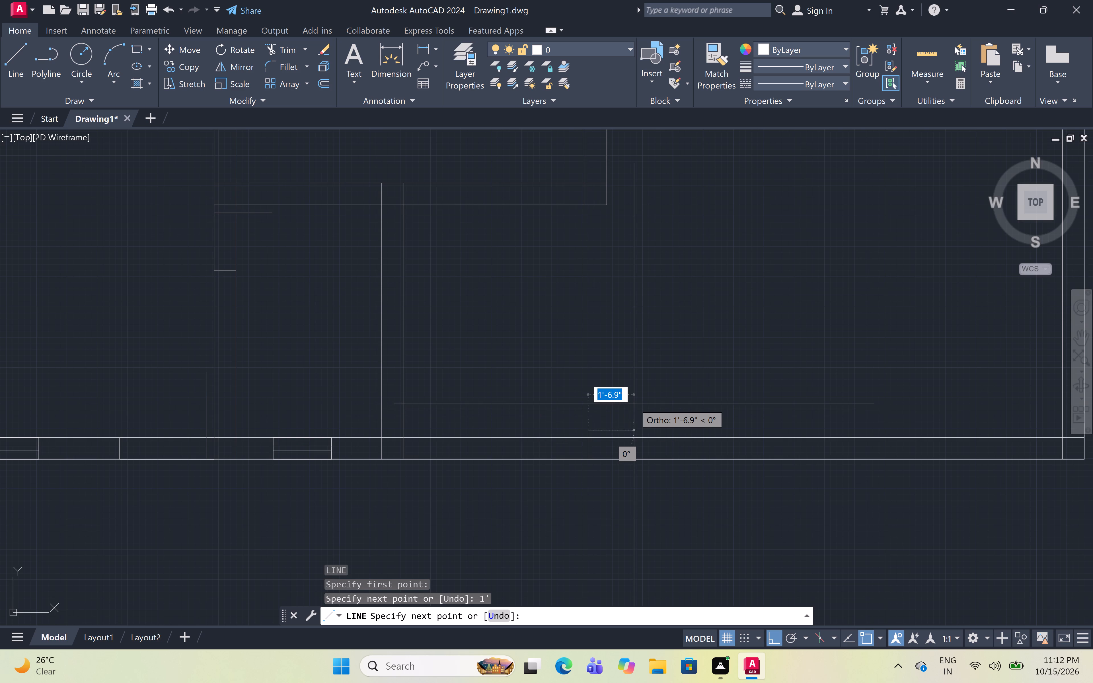
type("1'")
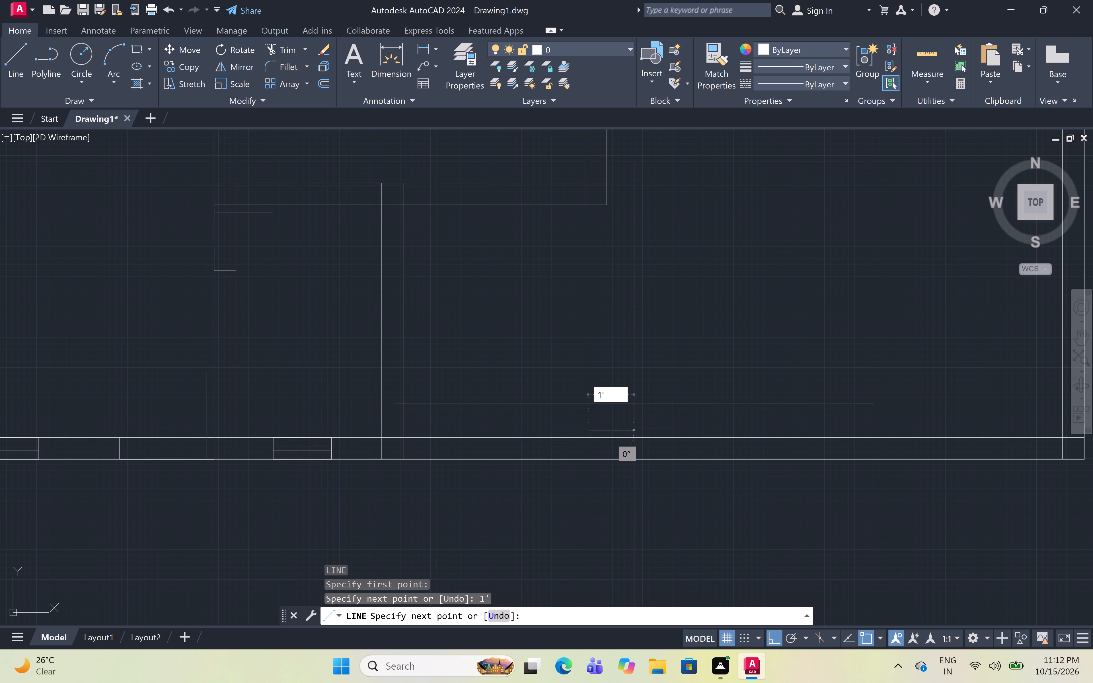
key("space")
scroll(619, 456, "up", 3)
left_click(606, 474)
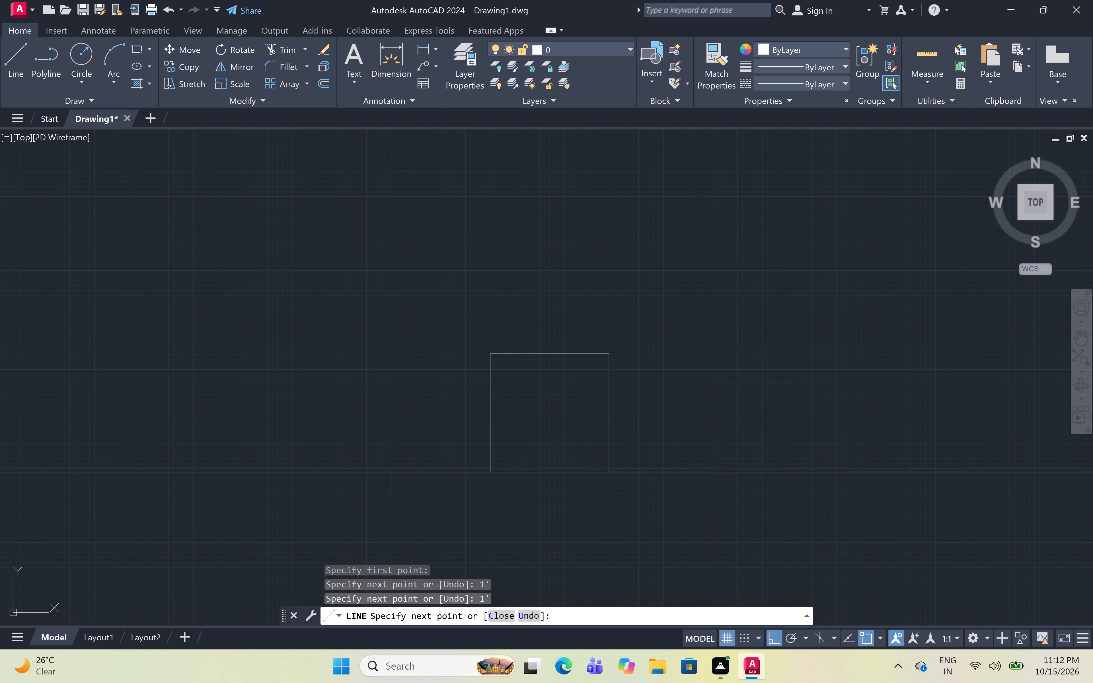
key("Escape")
Trim the bottom wall's inner face line inside the 1' square column outline.
key("t")
type("r")
key("space")
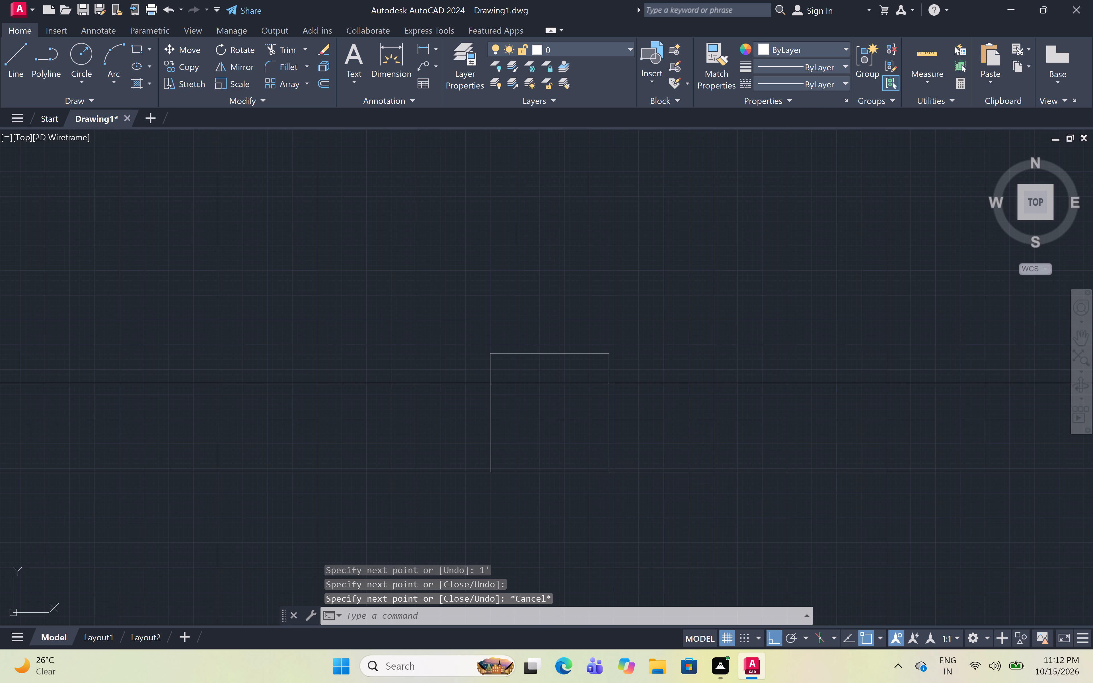
left_click(555, 385)
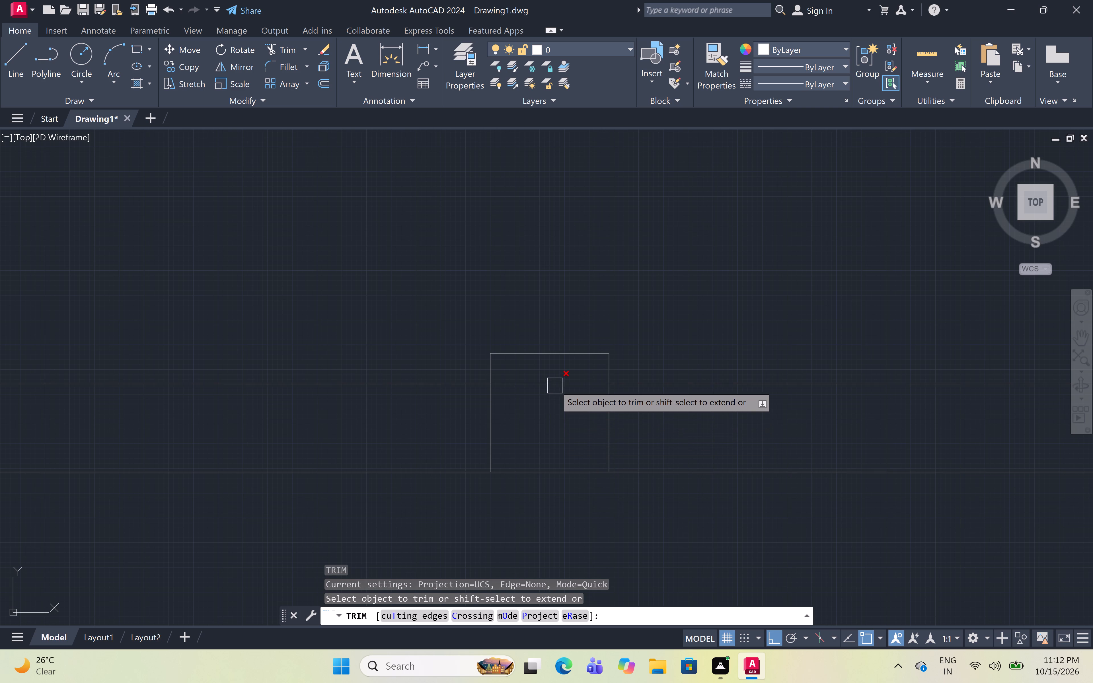
scroll(597, 289, "down", 4)
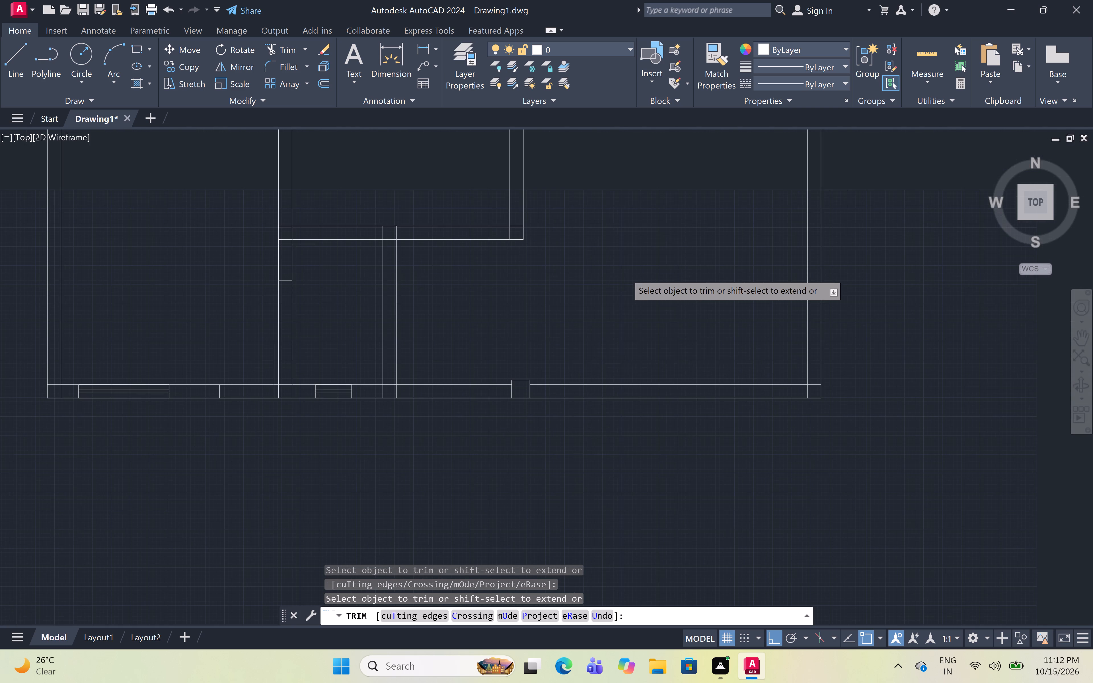
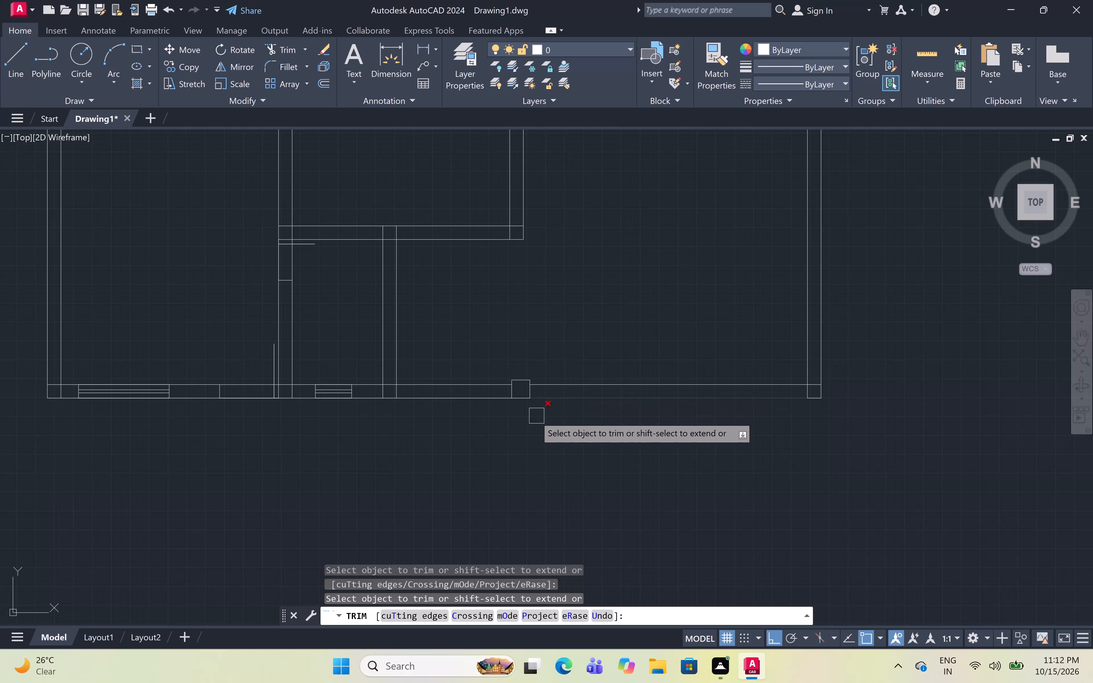
Draw a second 1' by 1' column outline up from the bottom wall's outer face, between the first column and the right exterior wall.
key("l")
key("space")
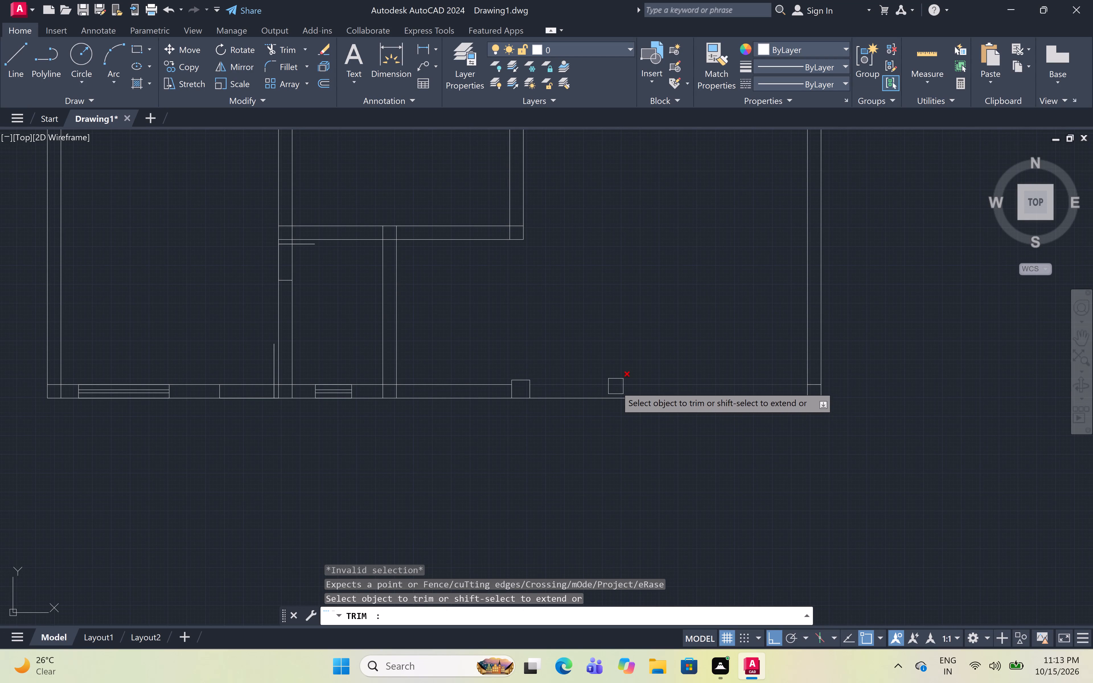
key("Escape")
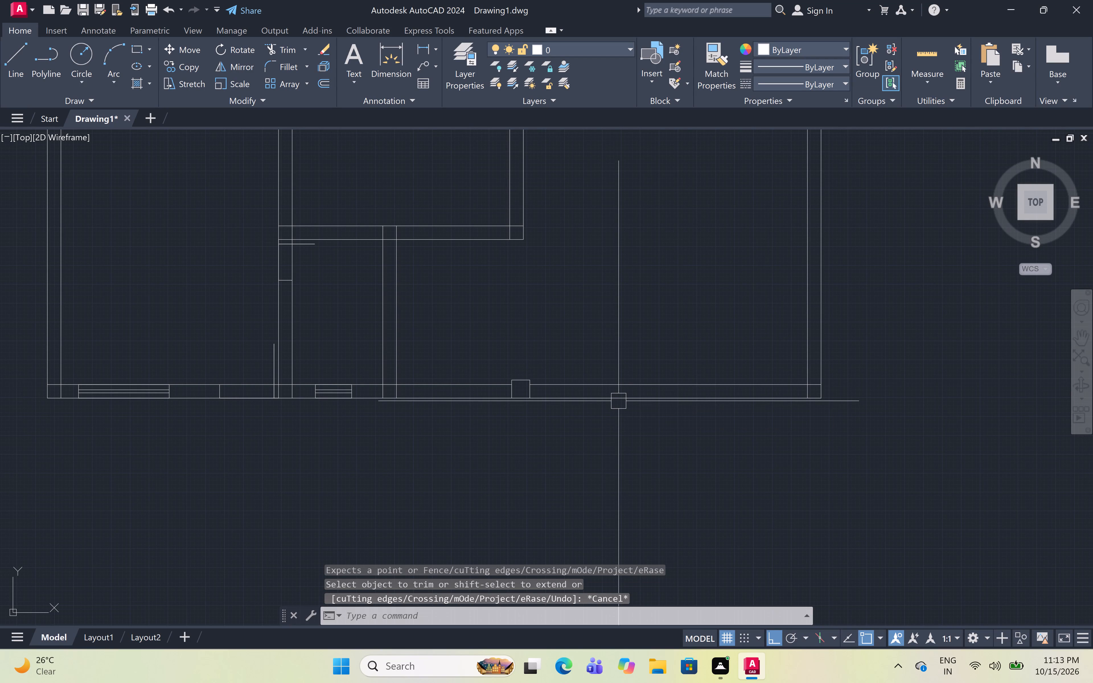
key("l")
key("space")
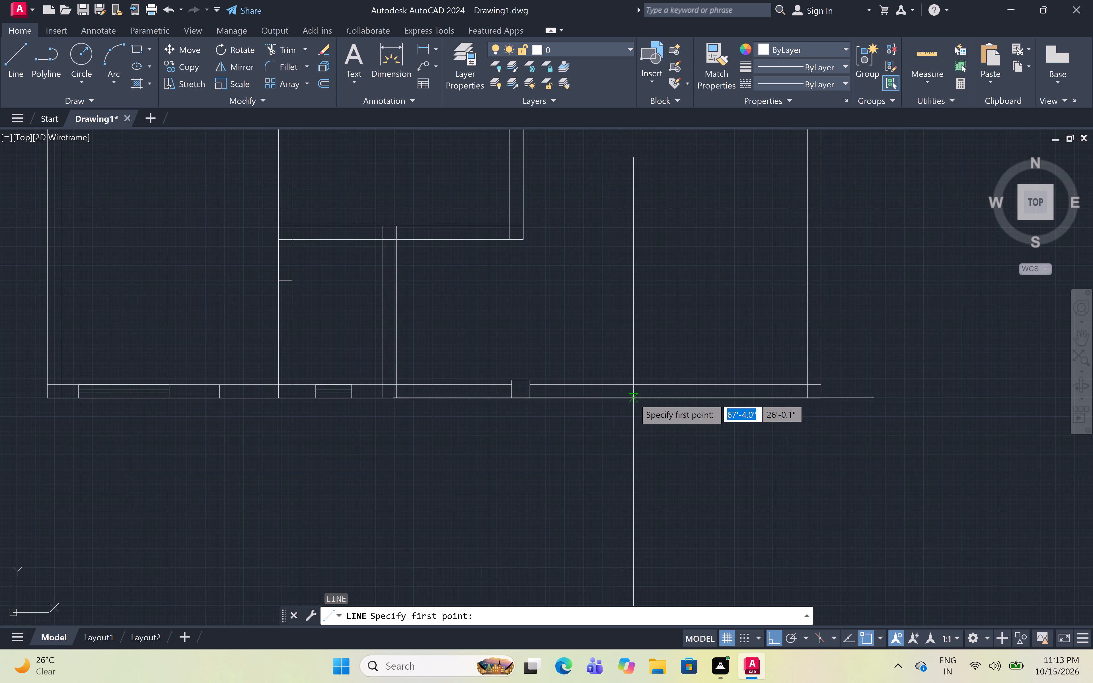
left_click(634, 397)
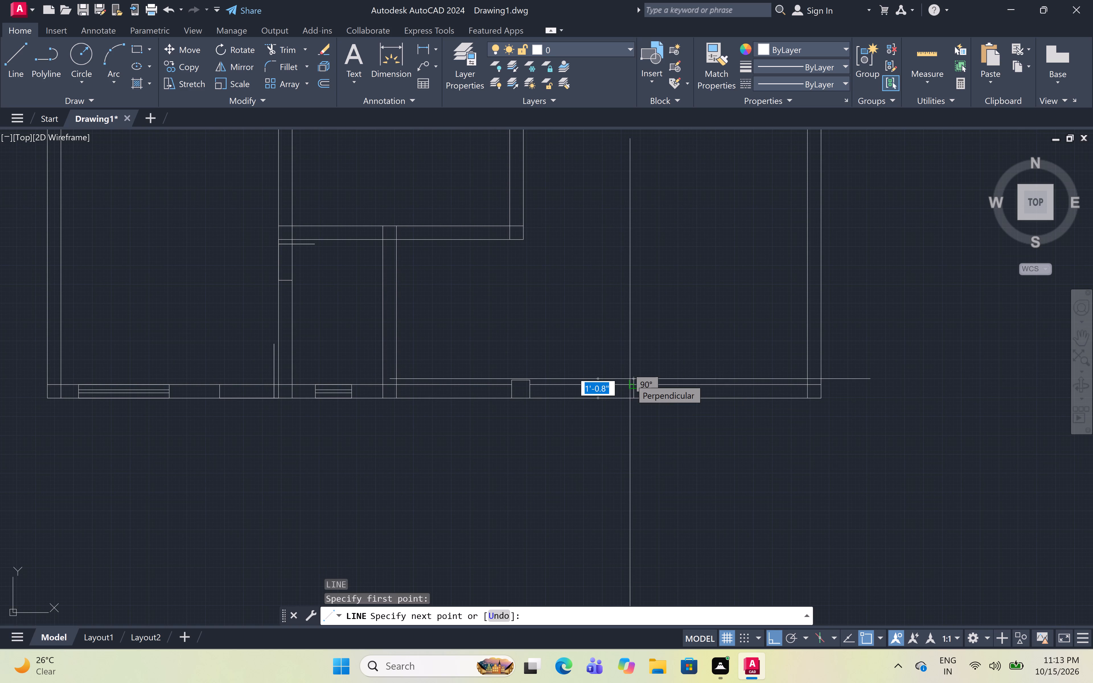
type("1'")
key("space")
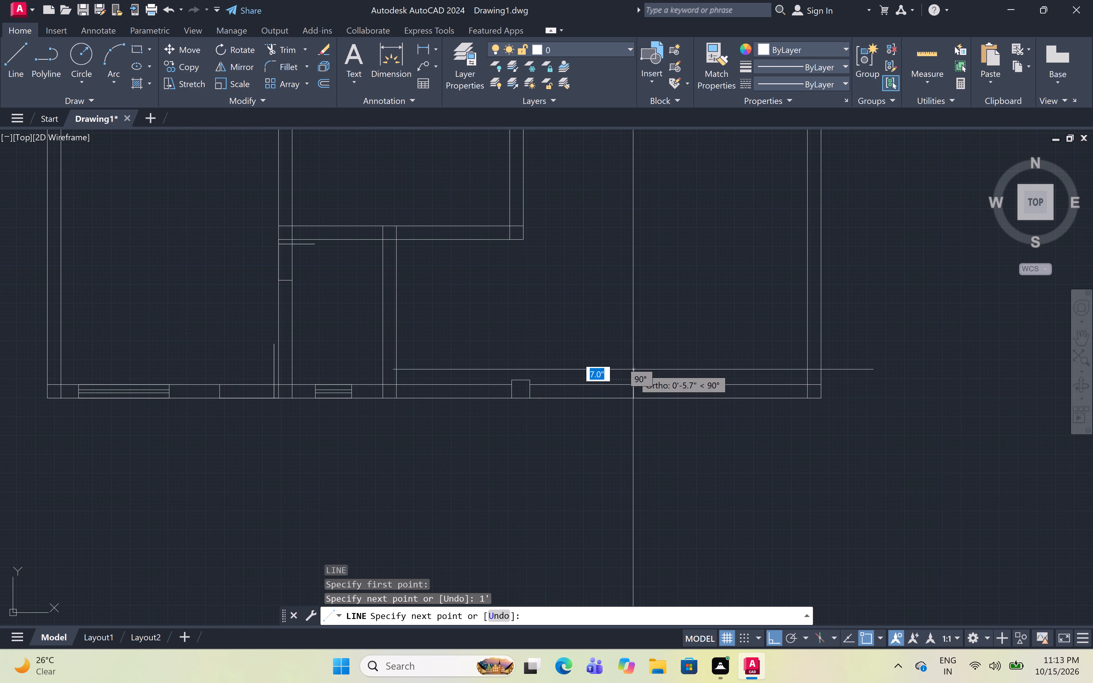
key("1")
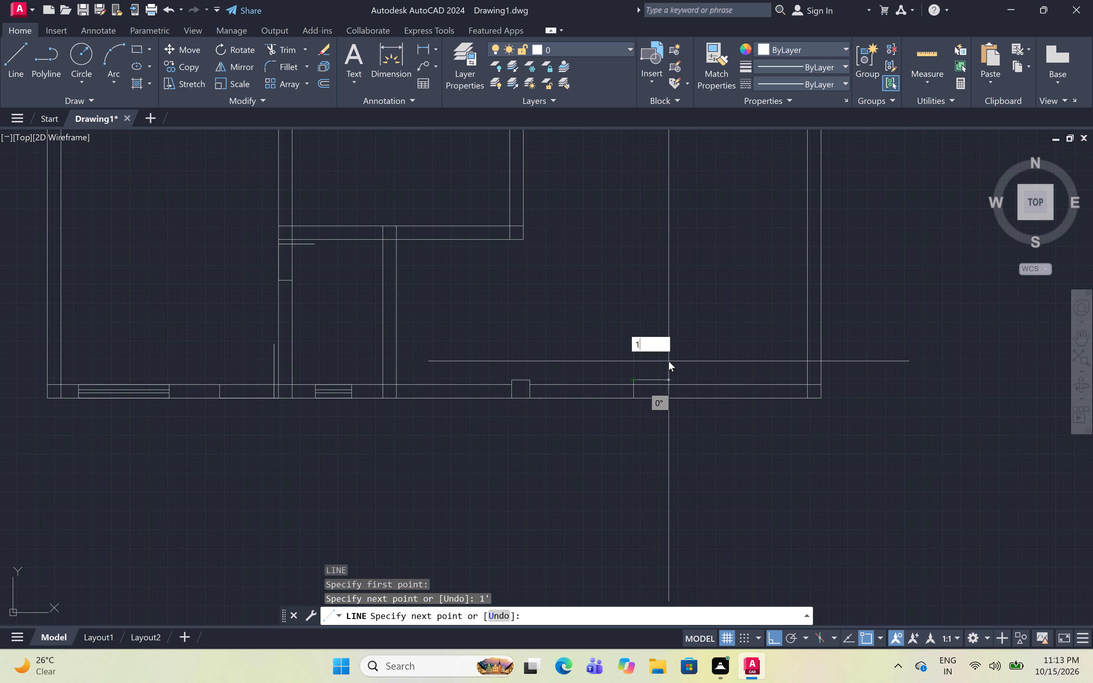
type("'")
key("space")
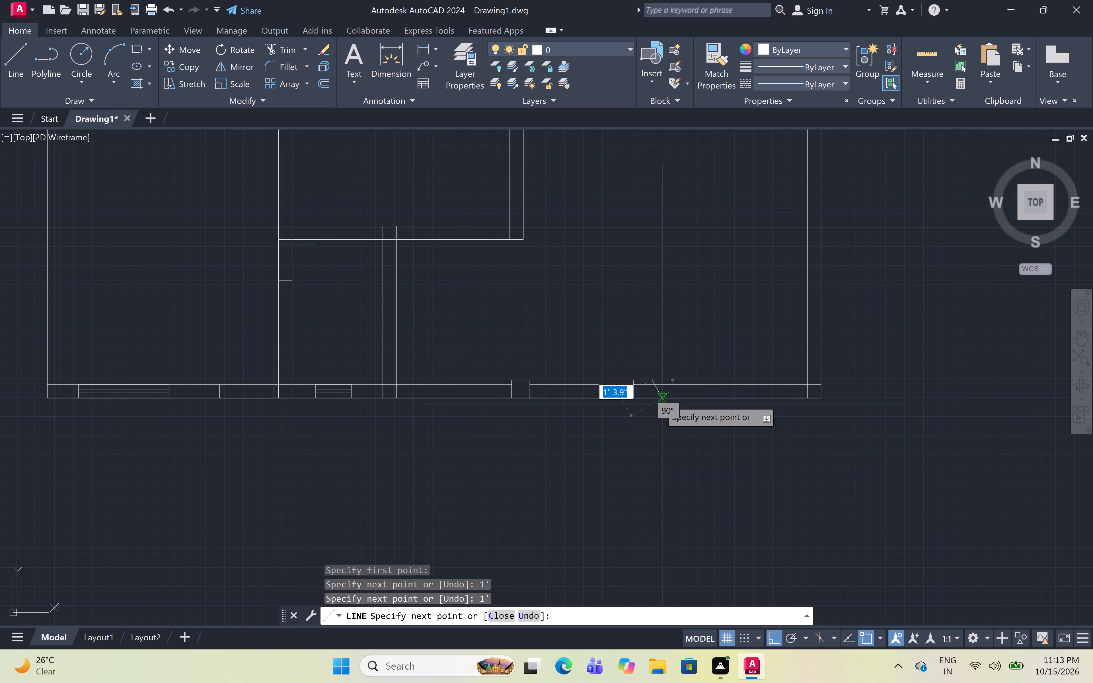
scroll(654, 391, "up", 3)
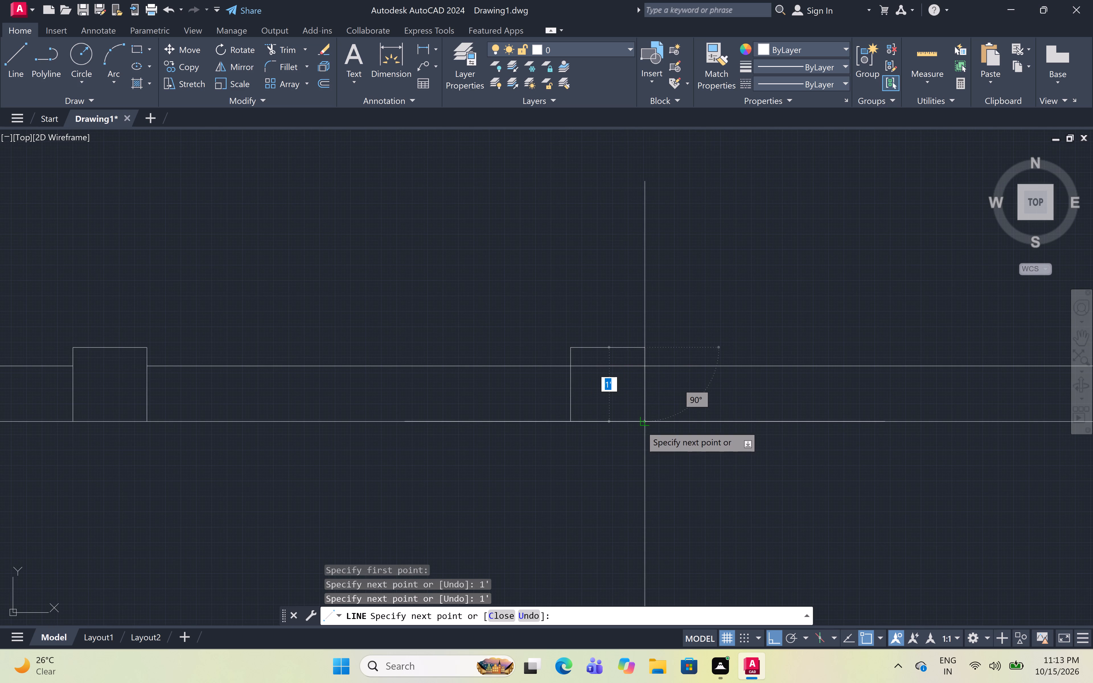
left_click(640, 425)
key("Escape")
Trim the bottom wall's inner face line inside the new column and its outer face line from the first column to the right wall.
key("t")
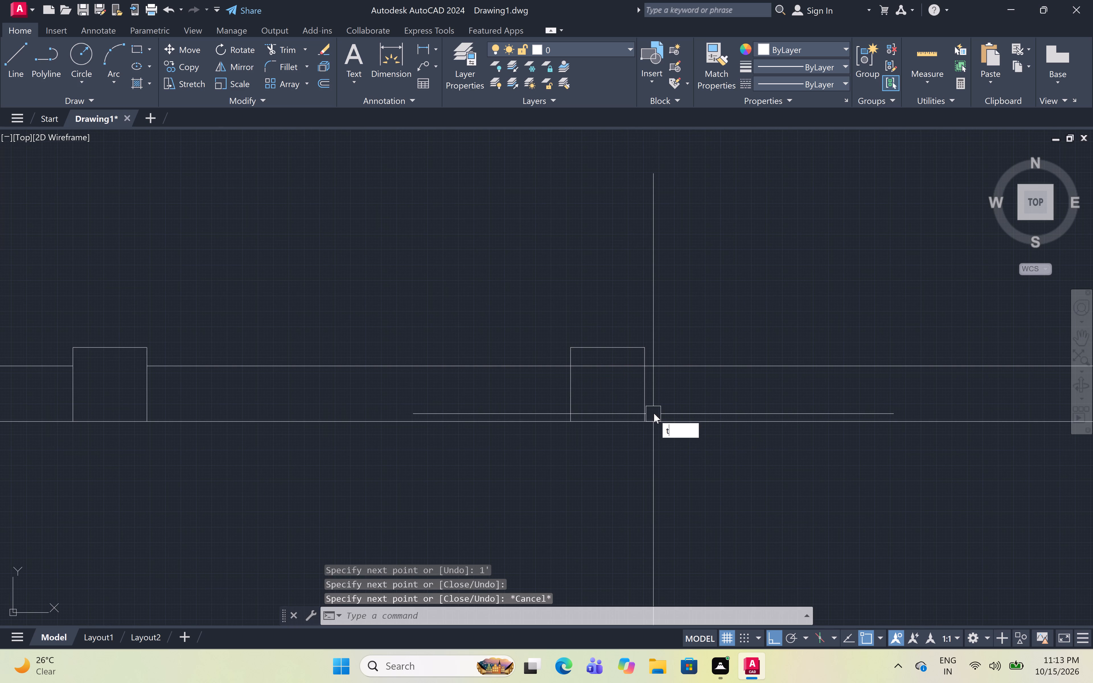
type("r")
key("space")
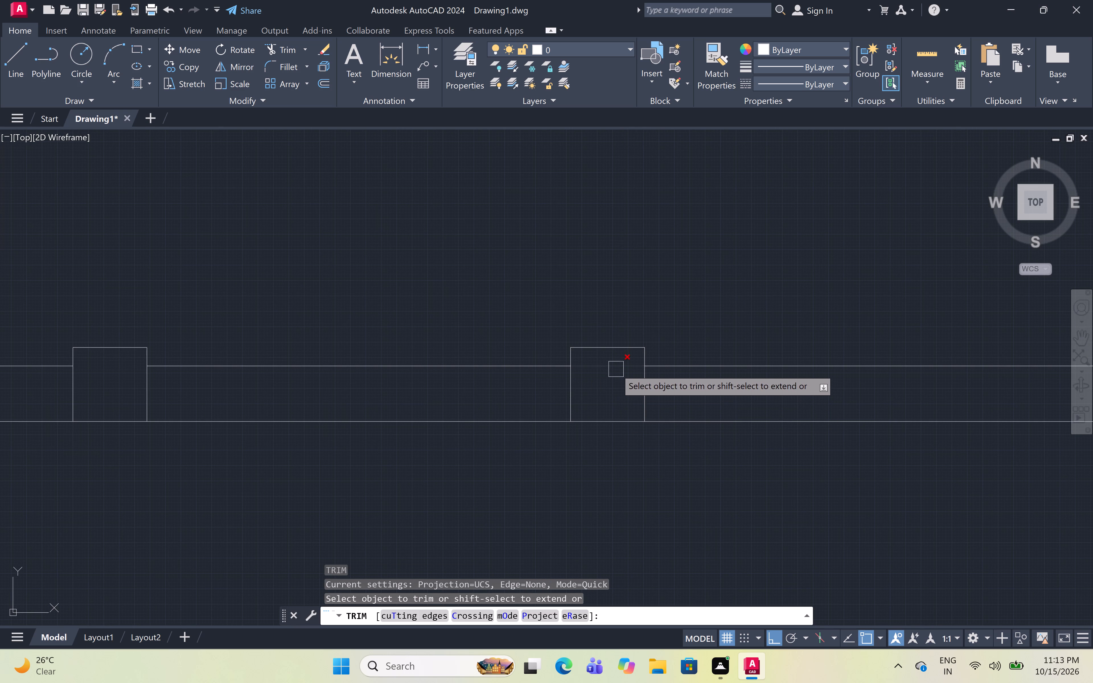
left_click(617, 368)
scroll(626, 324, "down", 4)
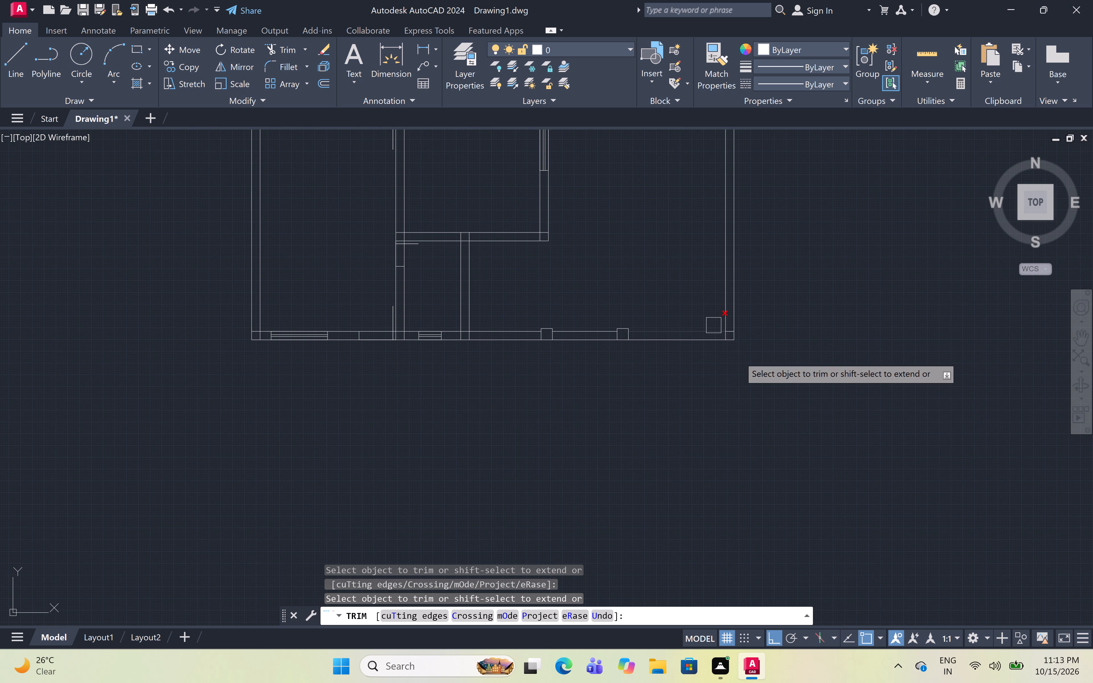
left_click(600, 344)
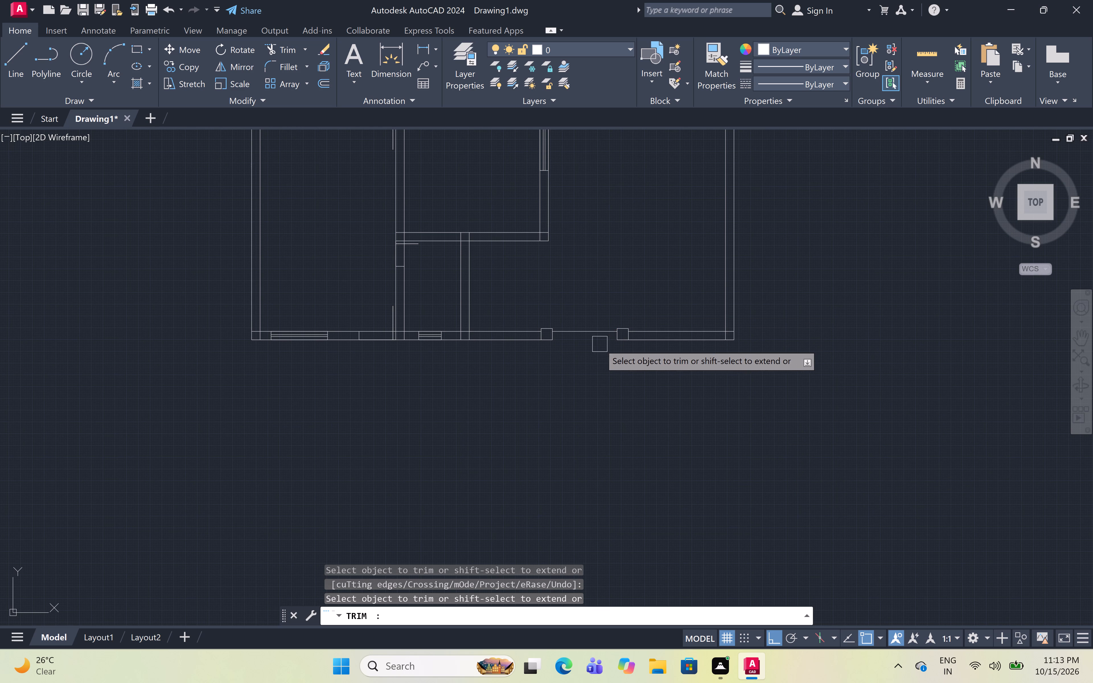
left_click(680, 340)
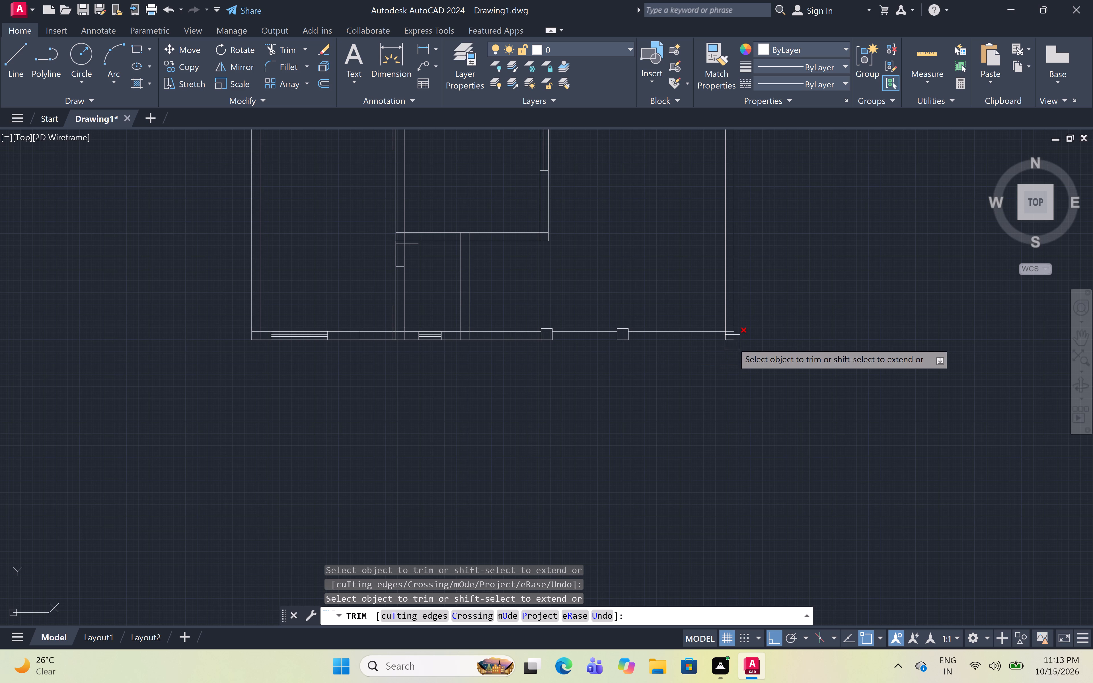
middle_click_drag(763, 311, 782, 423)
scroll(782, 411, "down", 1)
middle_click_drag(786, 422, 794, 471)
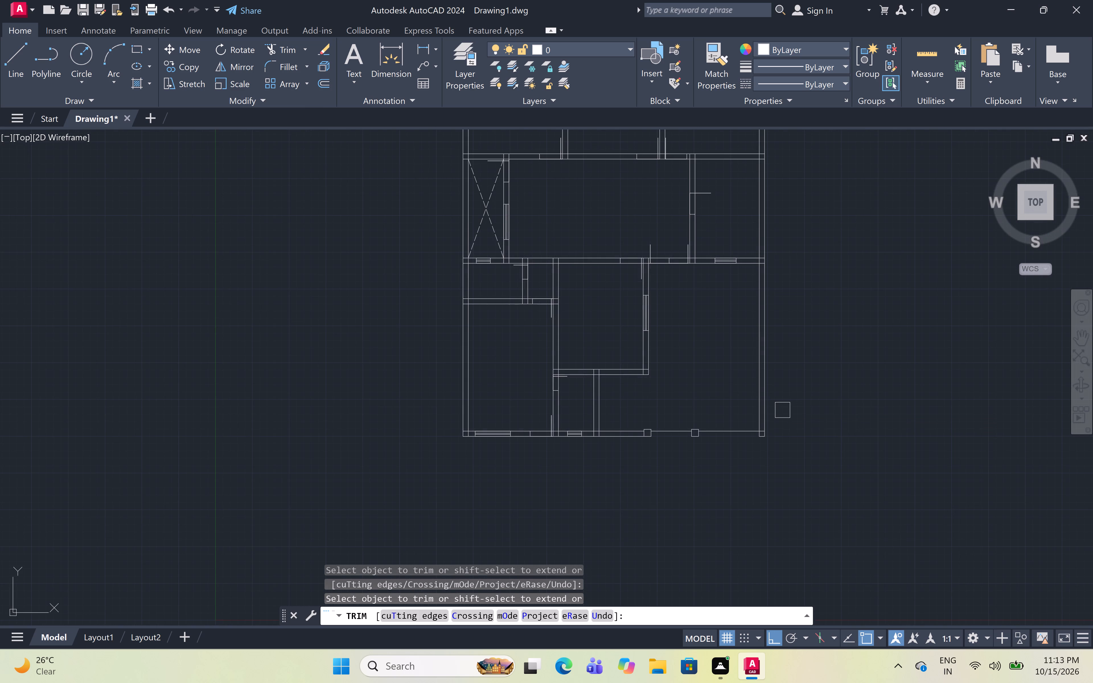
middle_click_drag(794, 471, 789, 465)
middle_click_drag(769, 406, 778, 423)
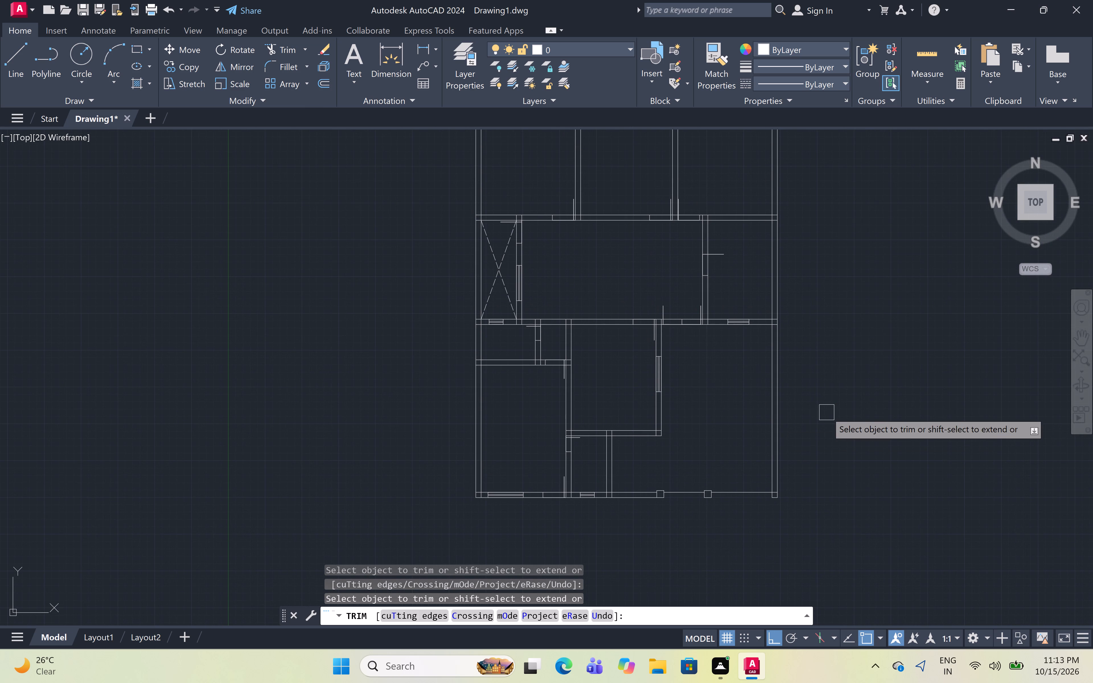
key("Escape")
Draw the top-left room's door swing as a start-end-direction arc from the leaf's tip to the jamb's upper end, starting horizontally leftward.
middle_click_drag(808, 411, 835, 439)
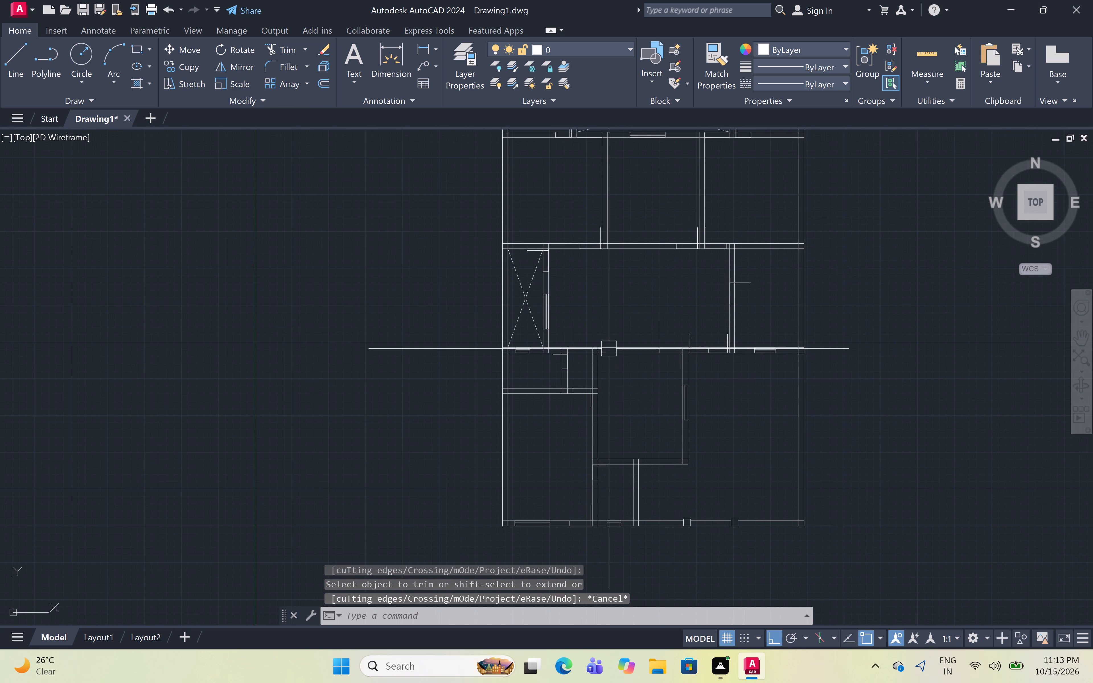
middle_click_drag(621, 322, 627, 375)
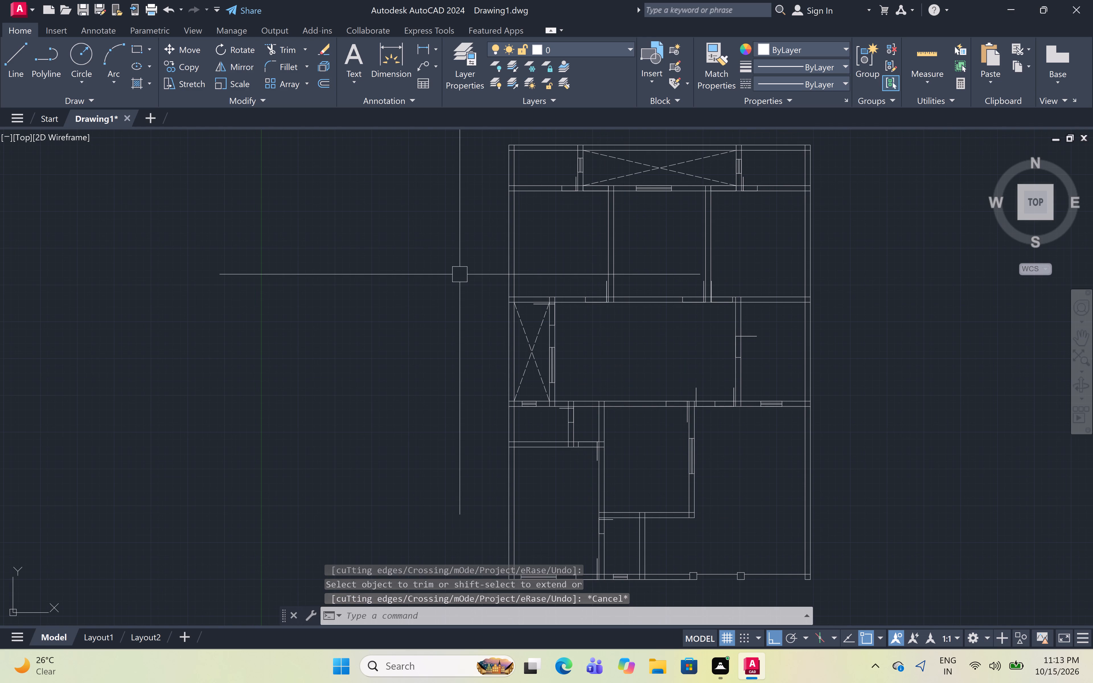
left_click(110, 85)
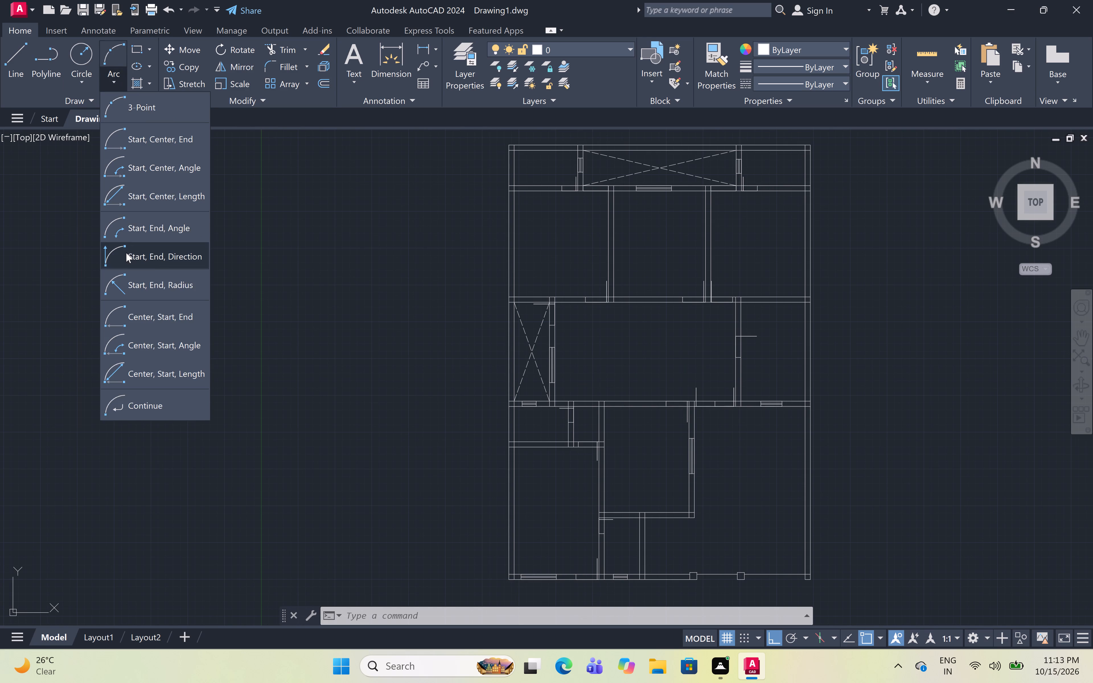
left_click(126, 253)
scroll(578, 153, "up", 3)
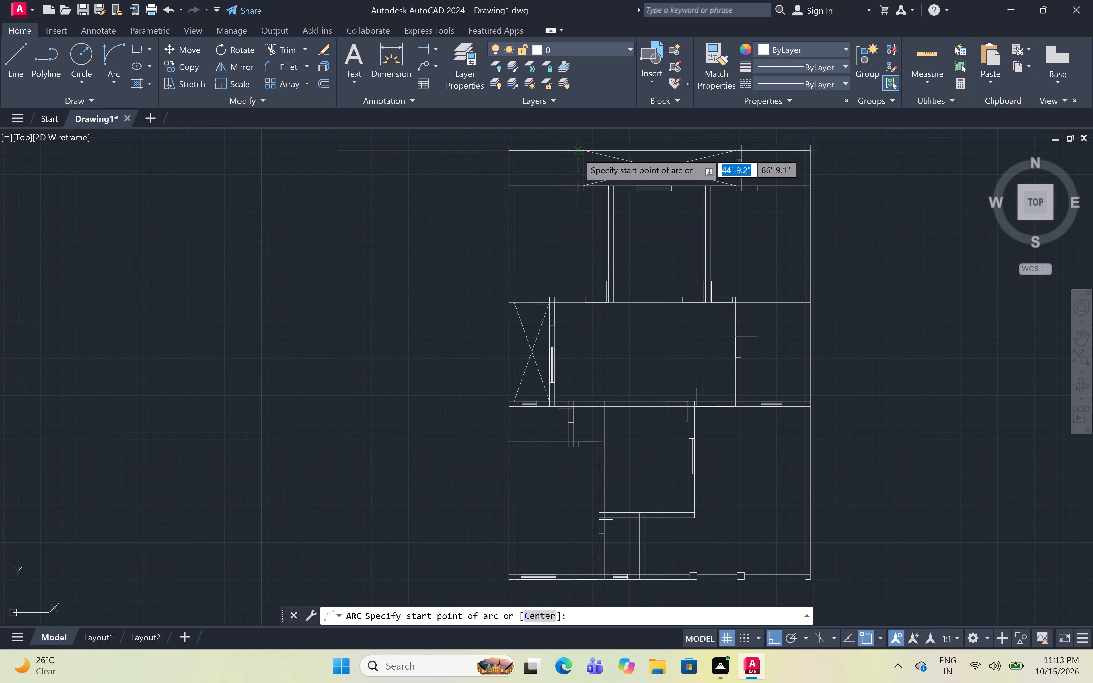
scroll(554, 246, "up", 1)
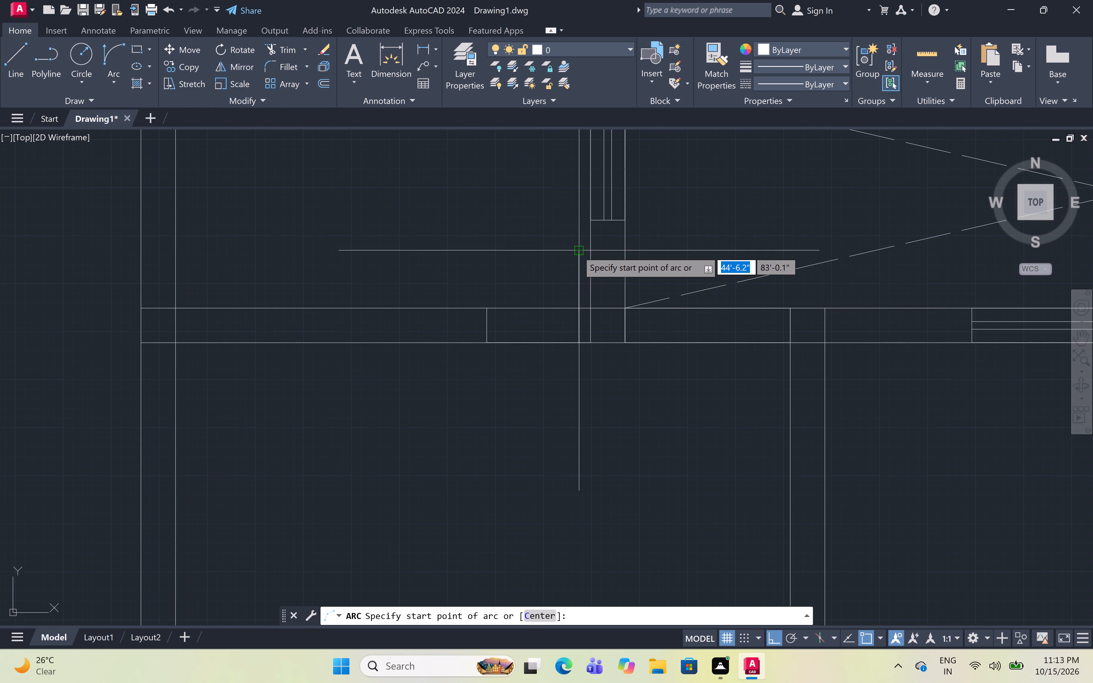
left_click(577, 251)
left_click(488, 307)
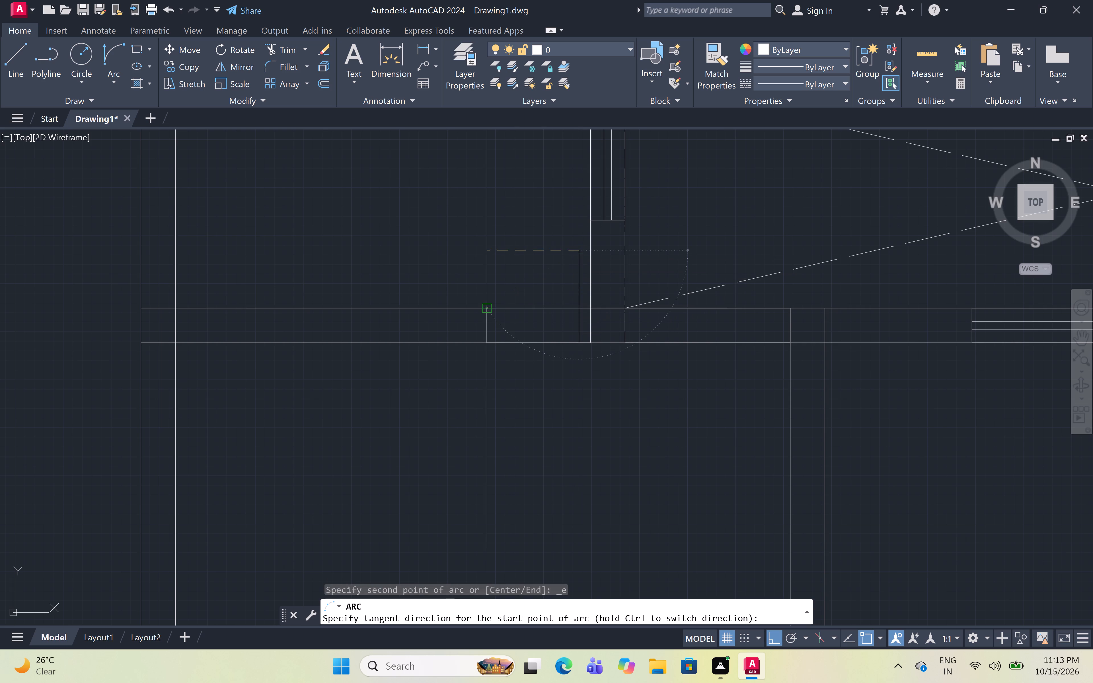
left_click(293, 213)
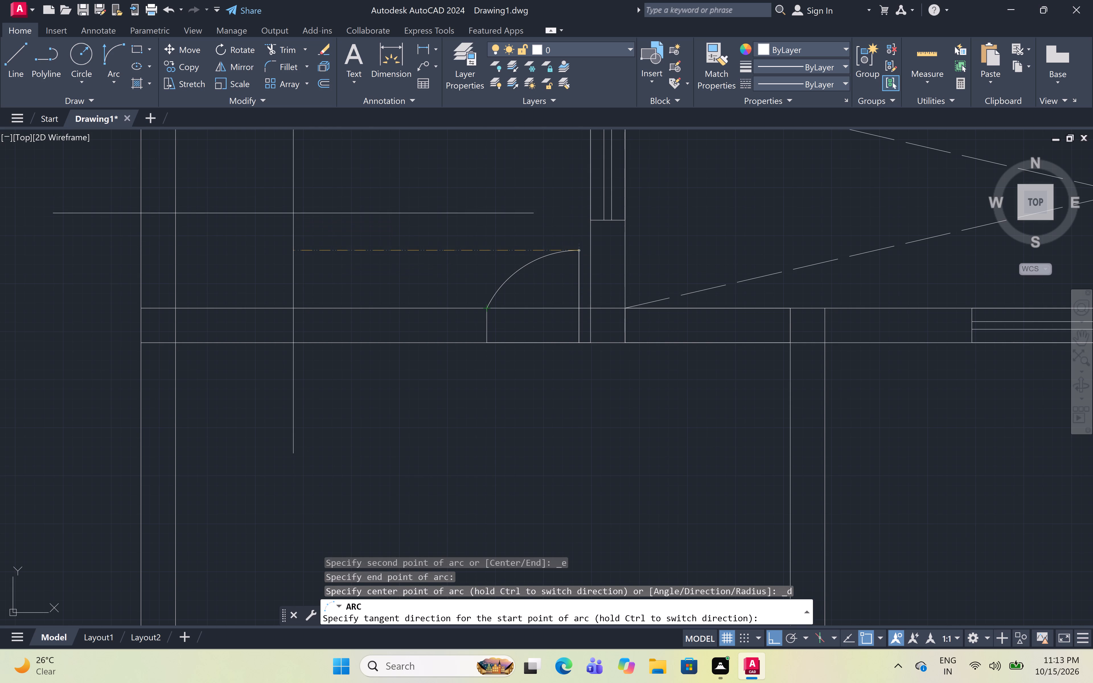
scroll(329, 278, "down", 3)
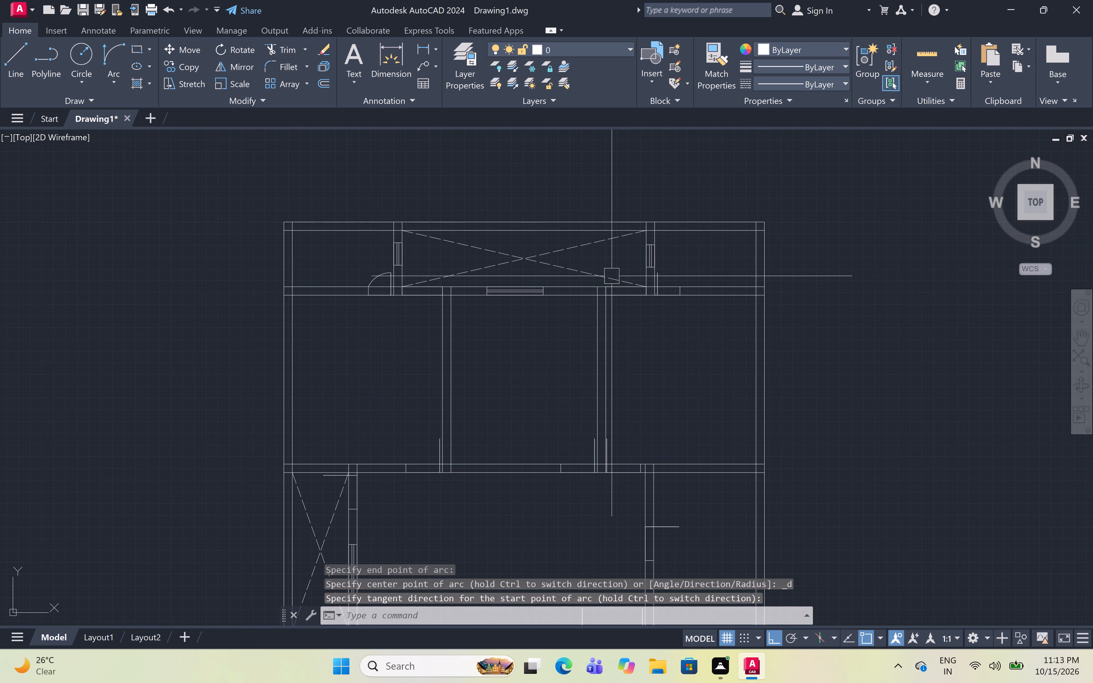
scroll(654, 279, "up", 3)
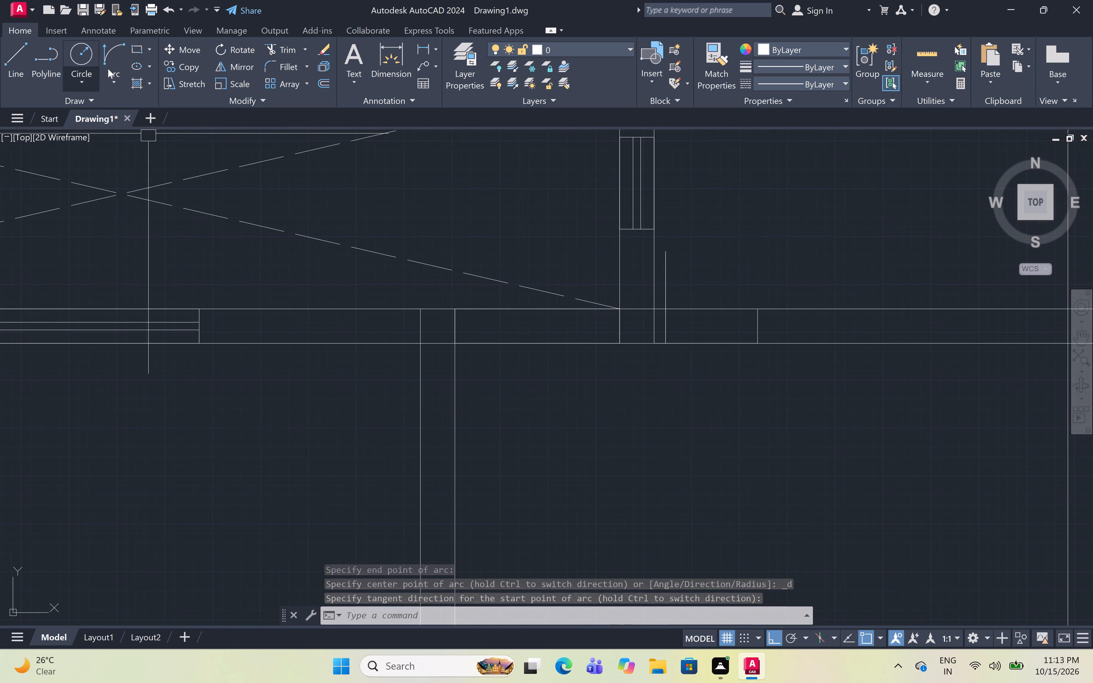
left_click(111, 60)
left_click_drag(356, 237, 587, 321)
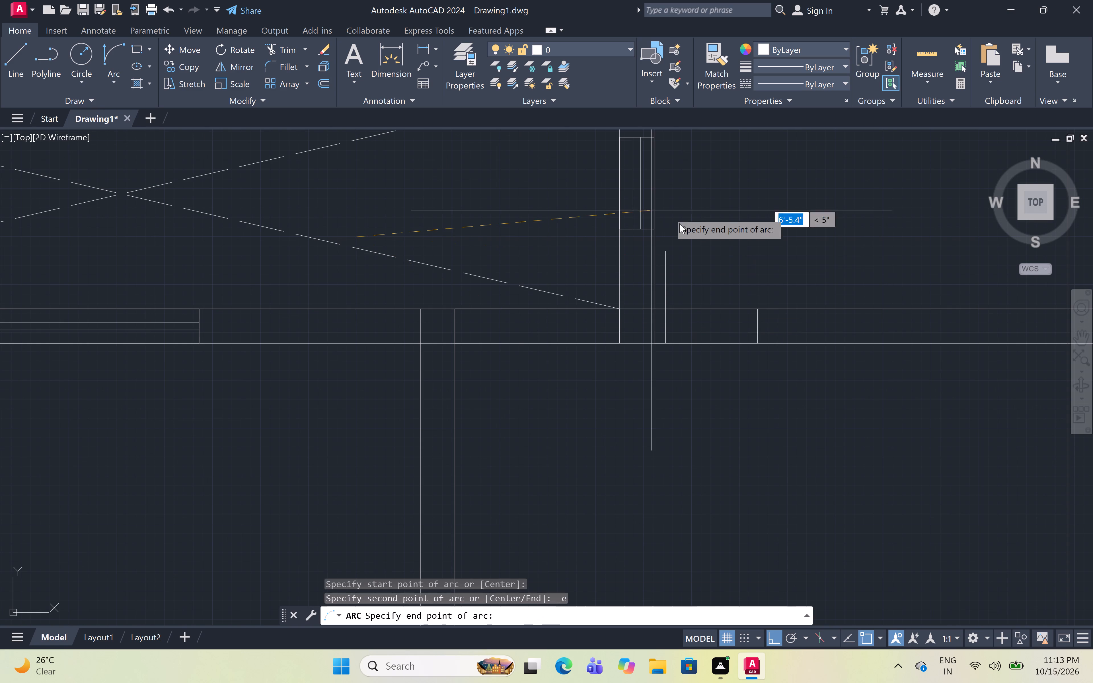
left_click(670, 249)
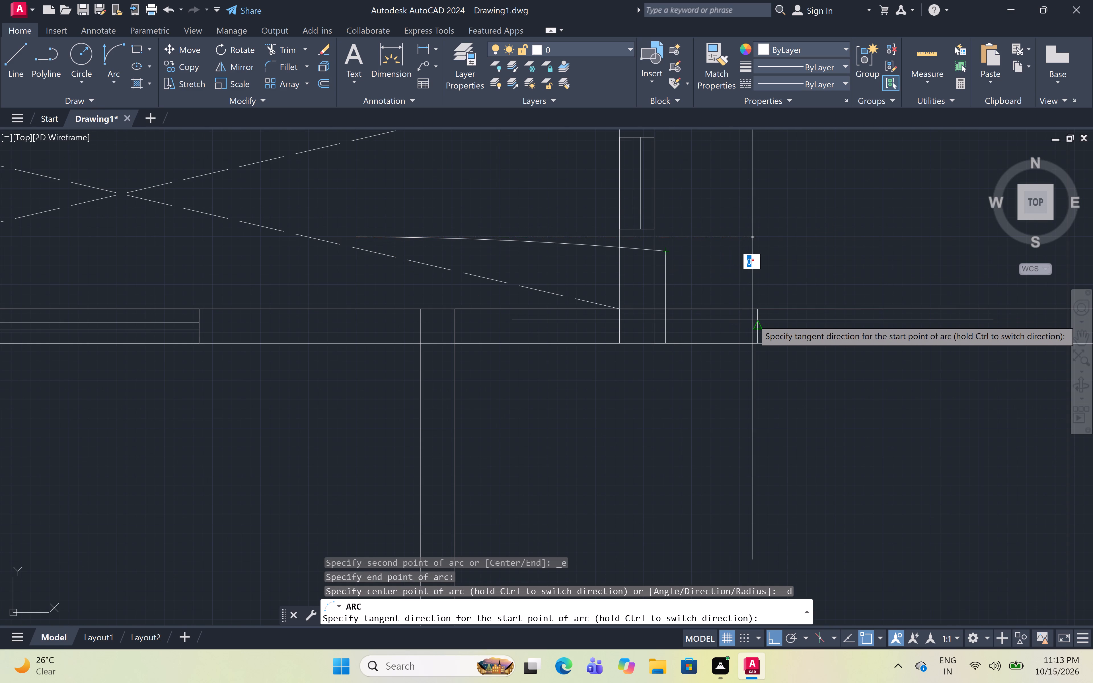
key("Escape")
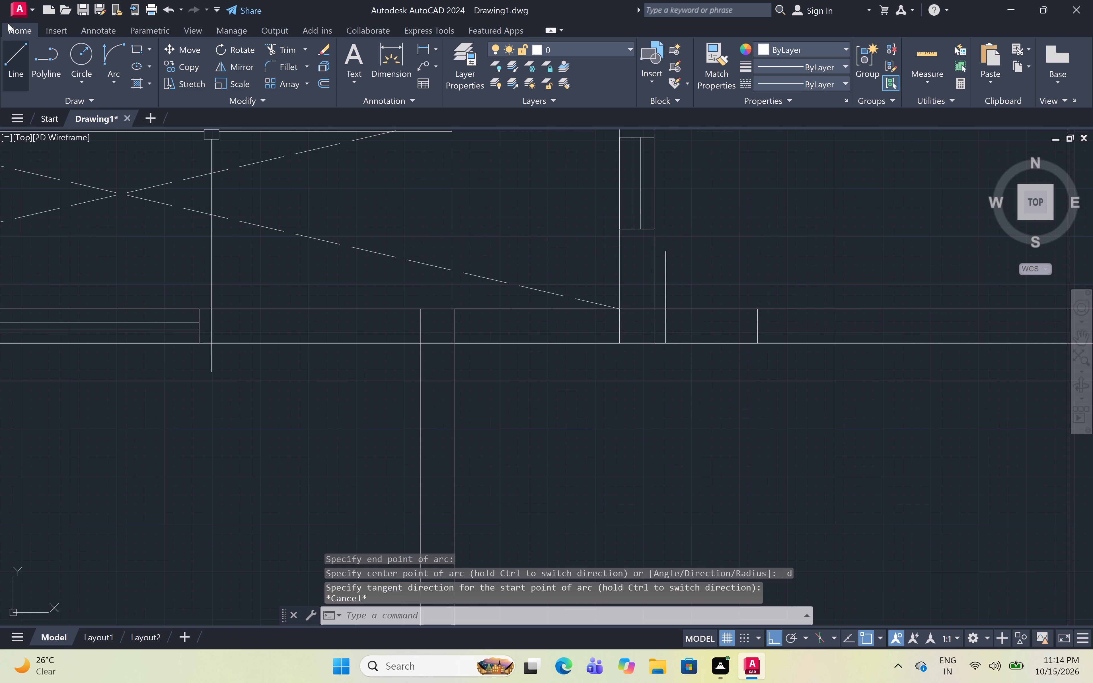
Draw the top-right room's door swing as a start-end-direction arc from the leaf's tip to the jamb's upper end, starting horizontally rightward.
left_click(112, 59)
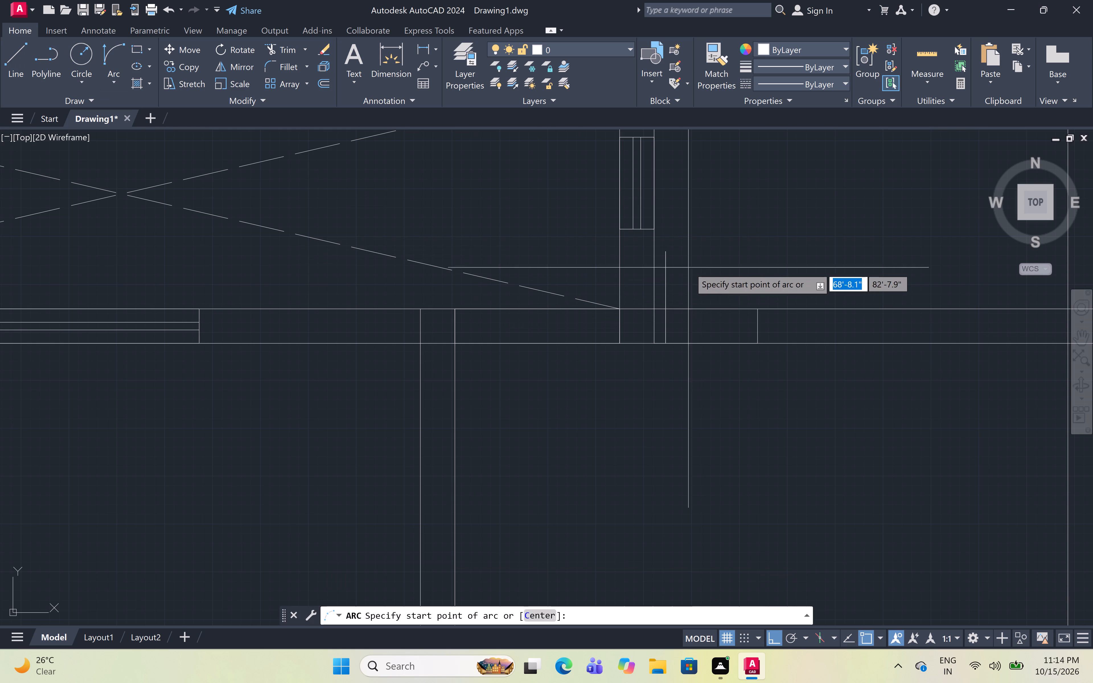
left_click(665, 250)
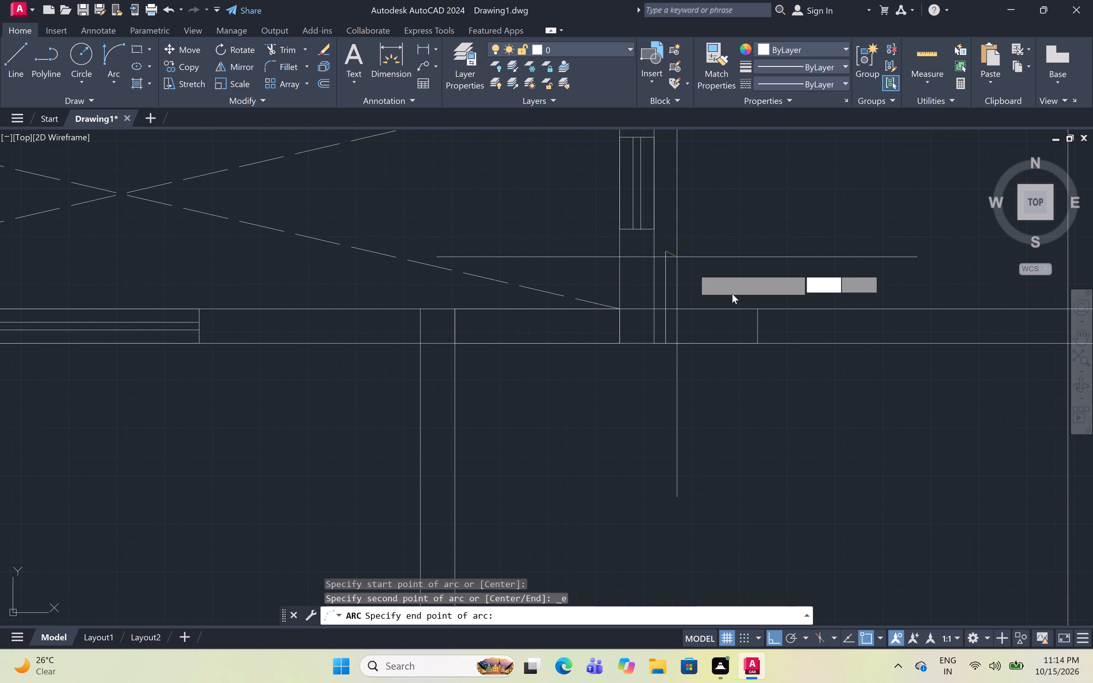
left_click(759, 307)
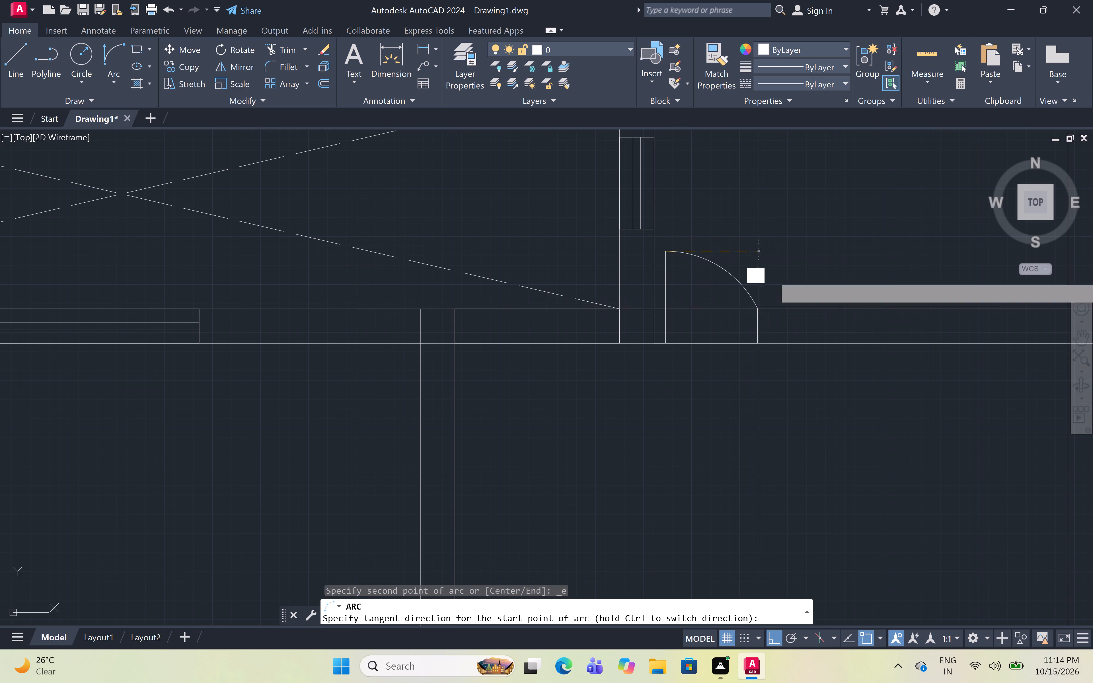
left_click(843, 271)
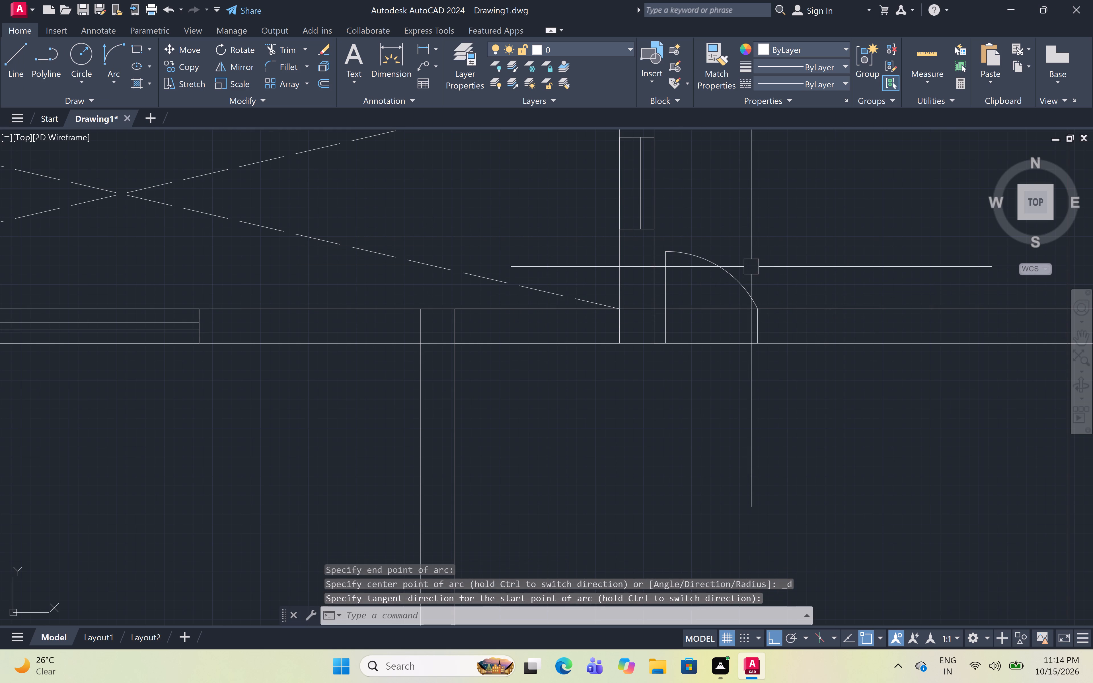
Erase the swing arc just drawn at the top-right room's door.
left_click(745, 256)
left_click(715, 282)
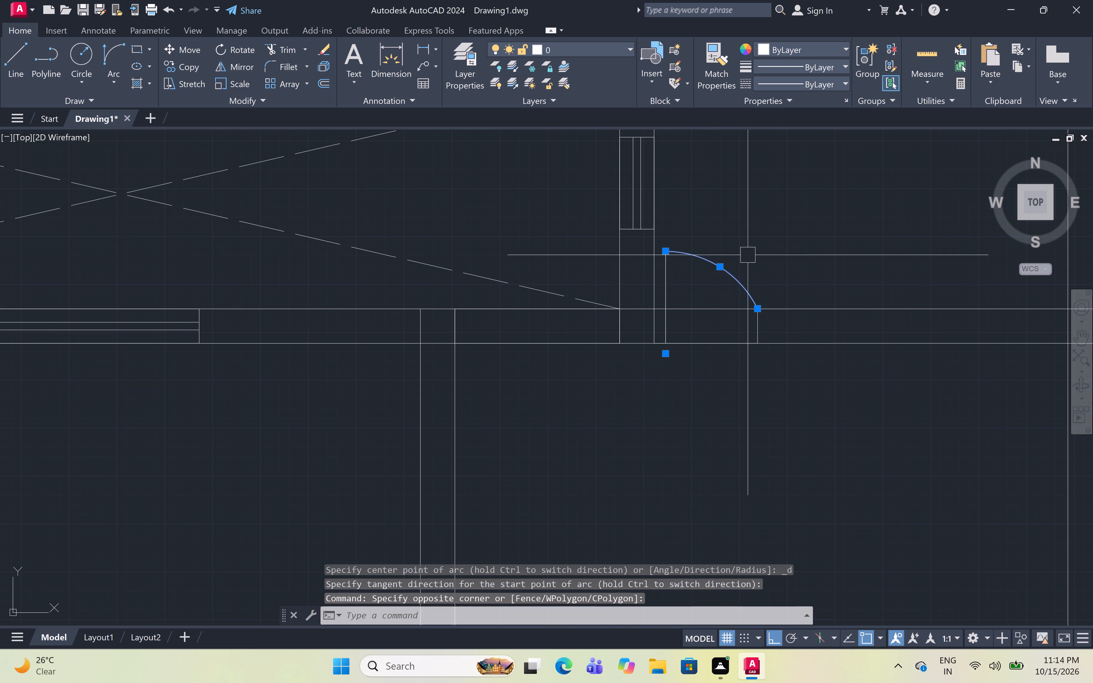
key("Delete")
Redraw the top-right room's door swing as a start-end-direction arc from the leaf's tip to the jamb's upper end, starting horizontally rightward.
left_click(104, 52)
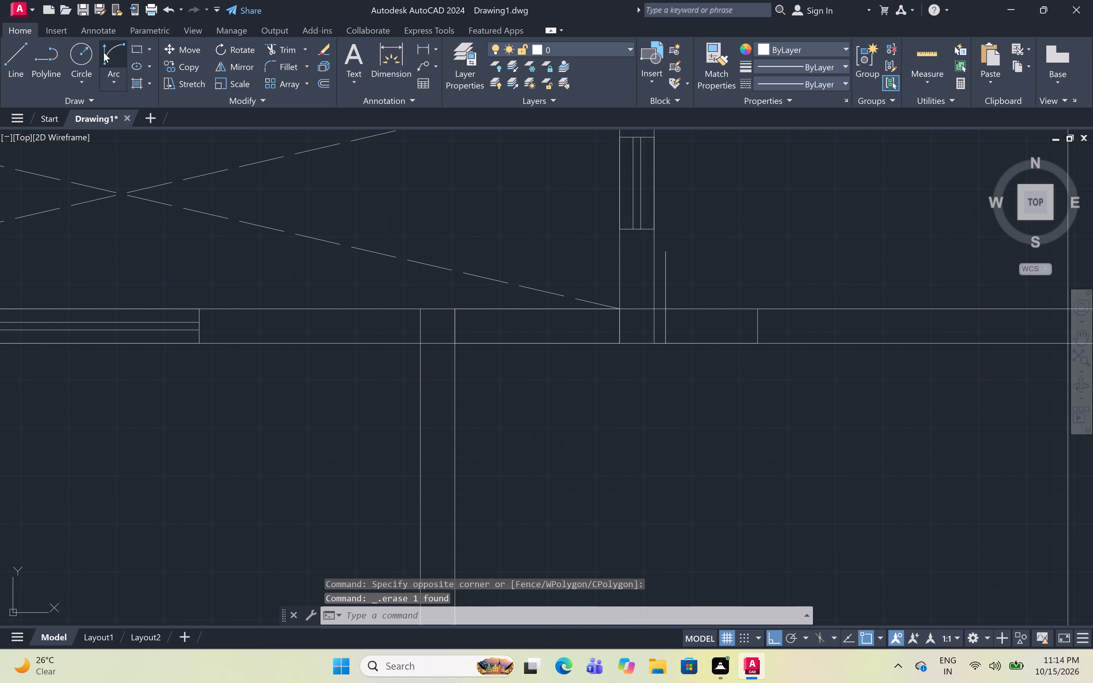
left_click(664, 250)
left_click(756, 308)
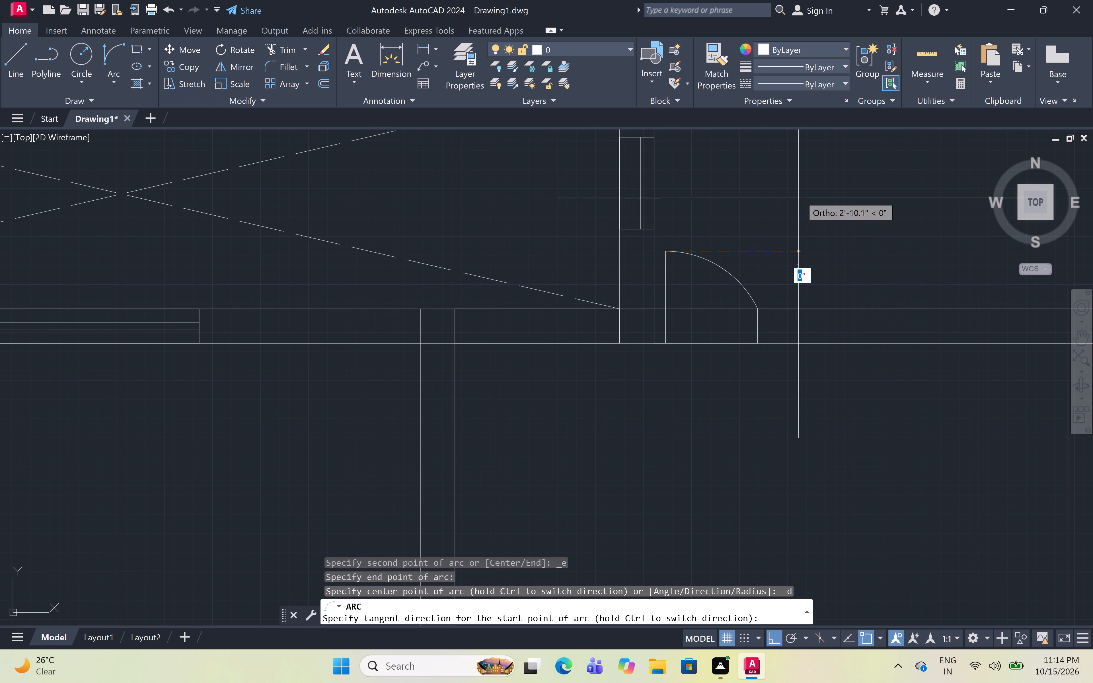
left_click(823, 185)
scroll(824, 195, "down", 4)
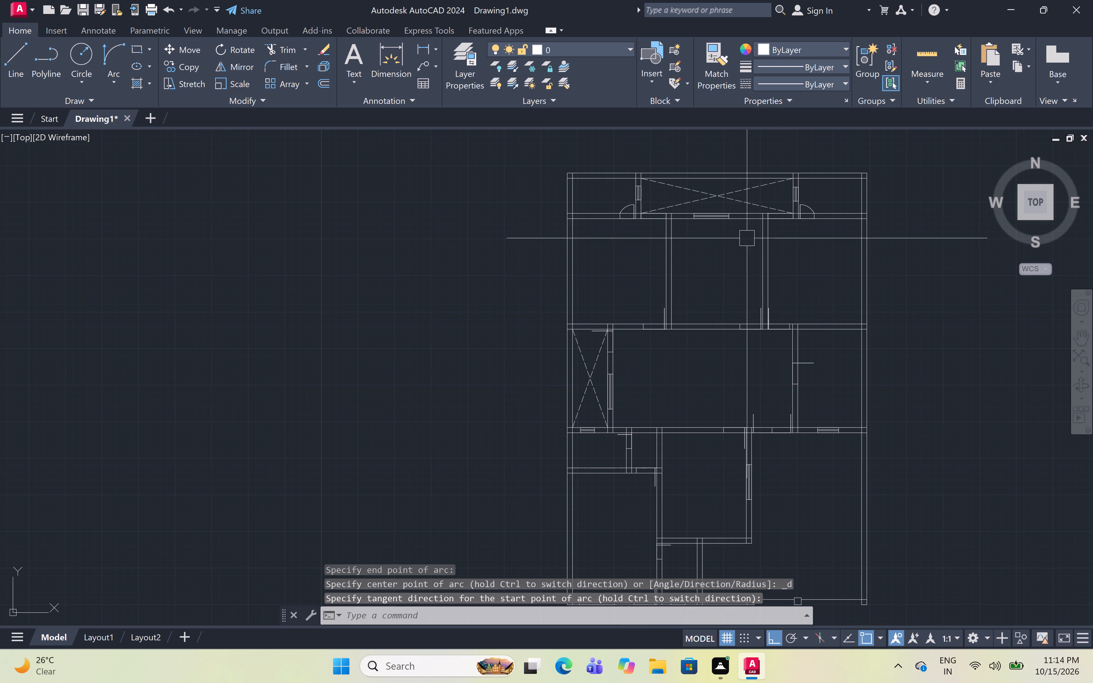
Draw the upper-left bedroom's door swing above the central hall as a start-end-direction arc from leaf tip to jamb's upper end, starting horizontally leftward.
scroll(663, 315, "up", 2)
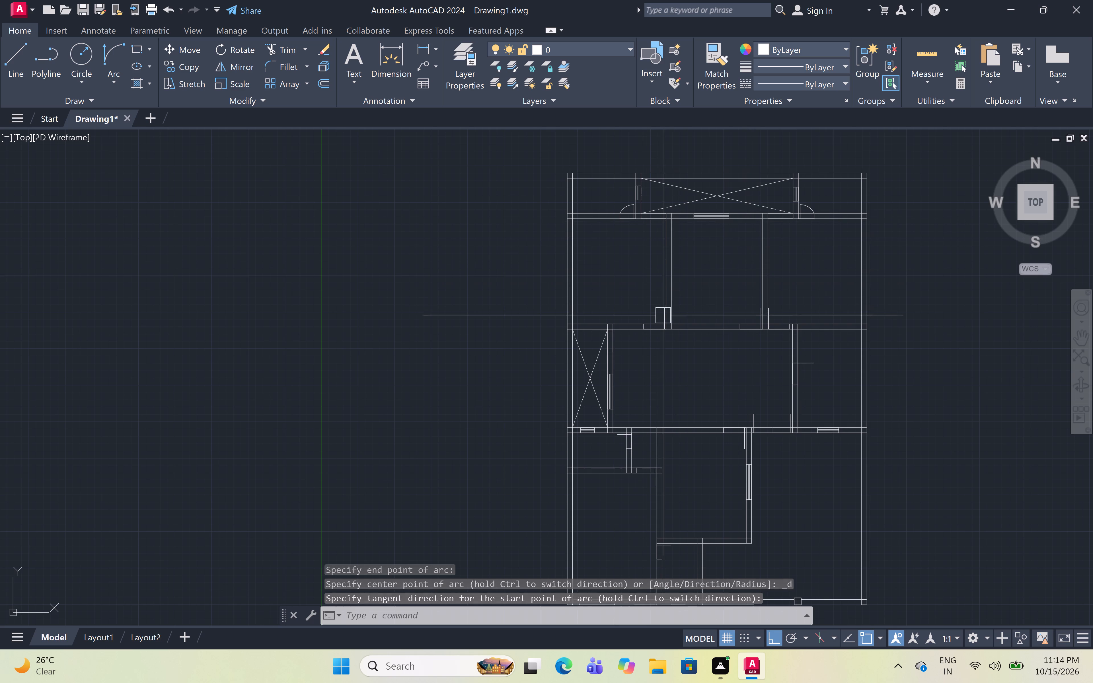
scroll(663, 316, "up", 3)
left_click(115, 57)
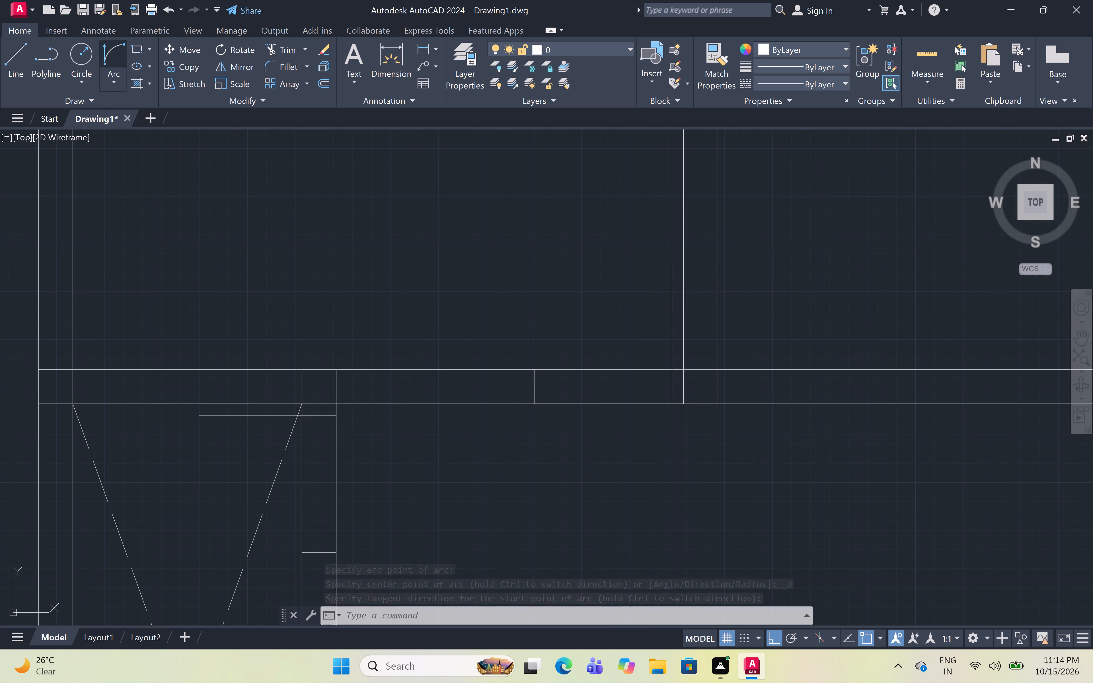
left_click(672, 269)
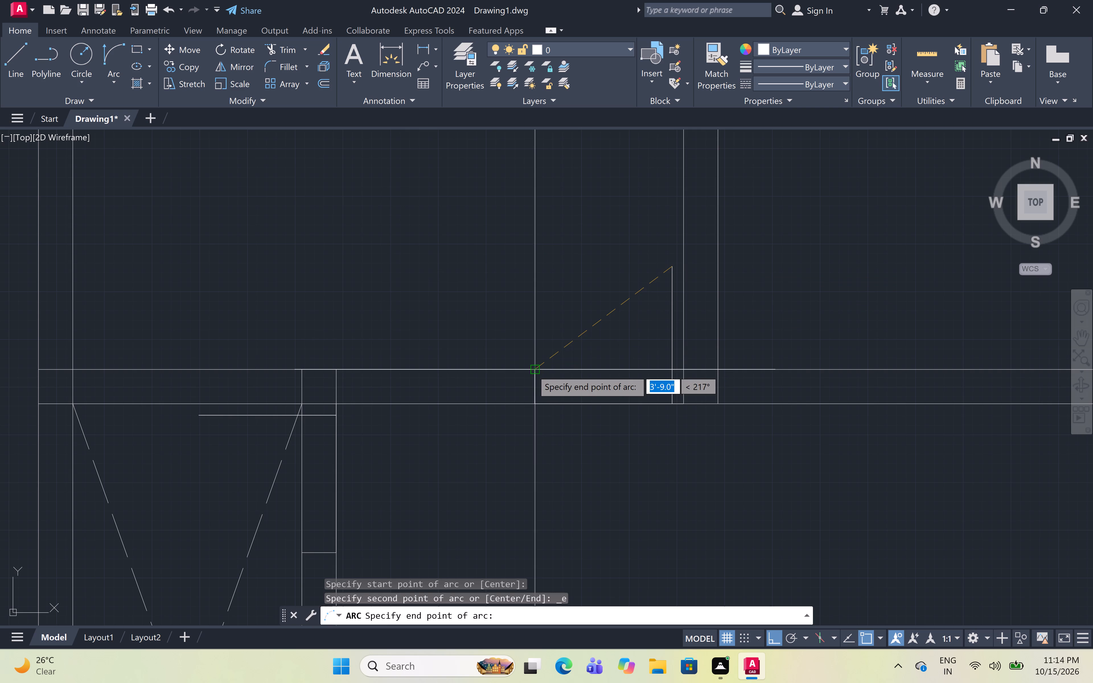
left_click(532, 370)
left_click(396, 316)
Draw the upper-middle room's door swing as a start-end-direction arc from the leaf's tip to the jamb's upper end, starting horizontally leftward.
scroll(436, 310, "down", 4)
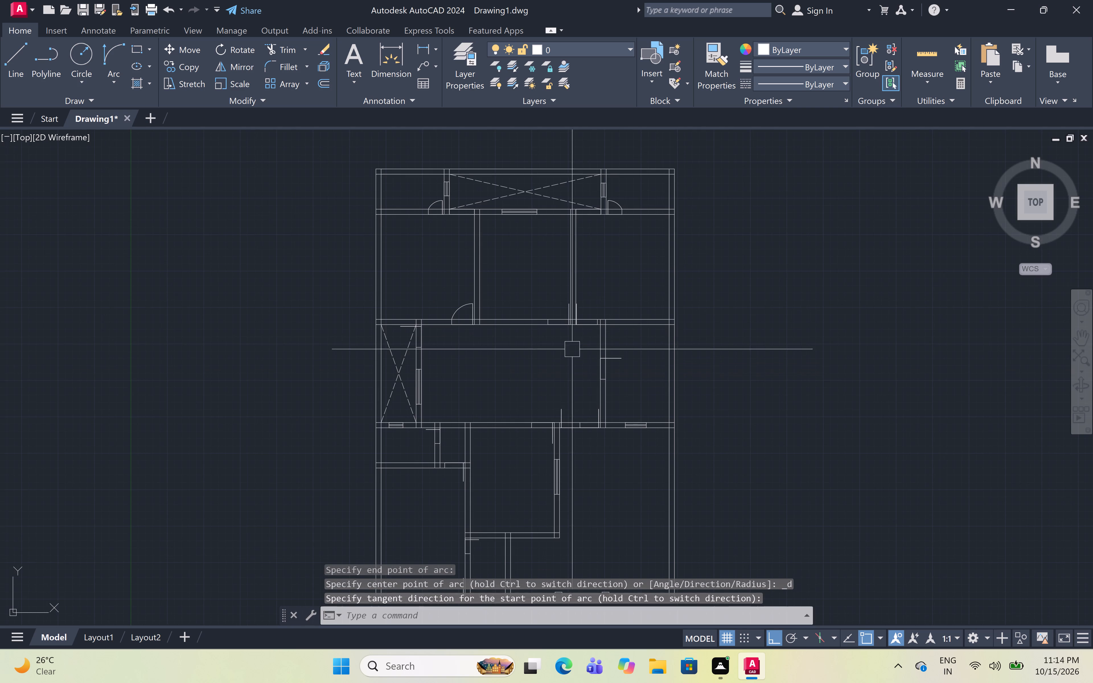
scroll(570, 317, "up", 4)
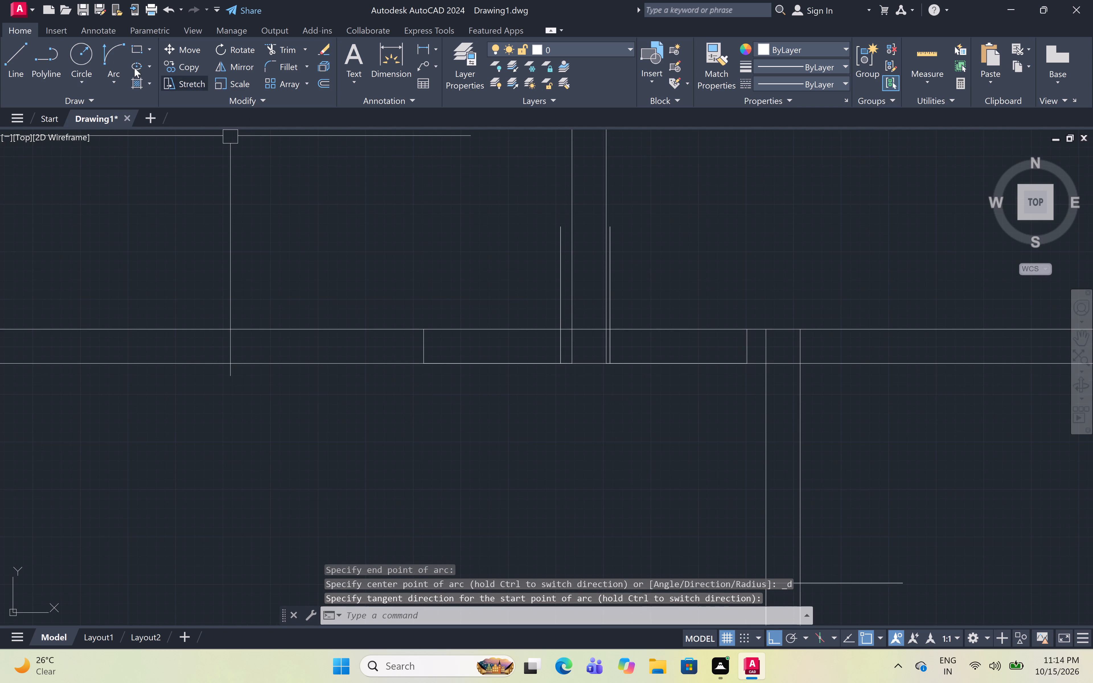
left_click(123, 56)
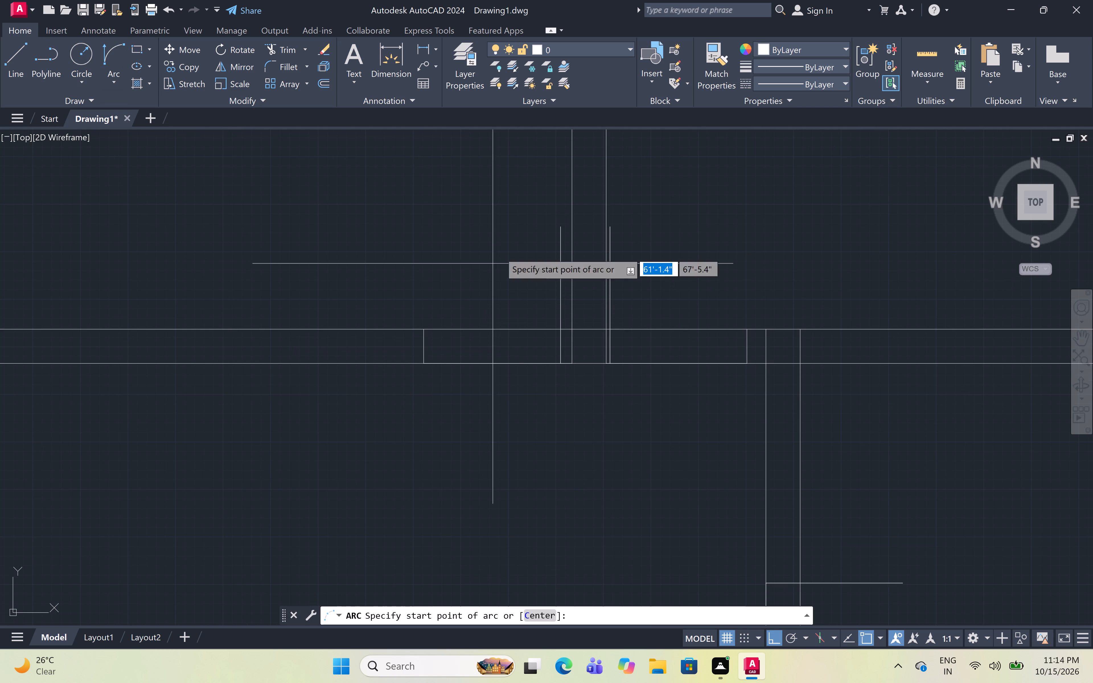
left_click(560, 224)
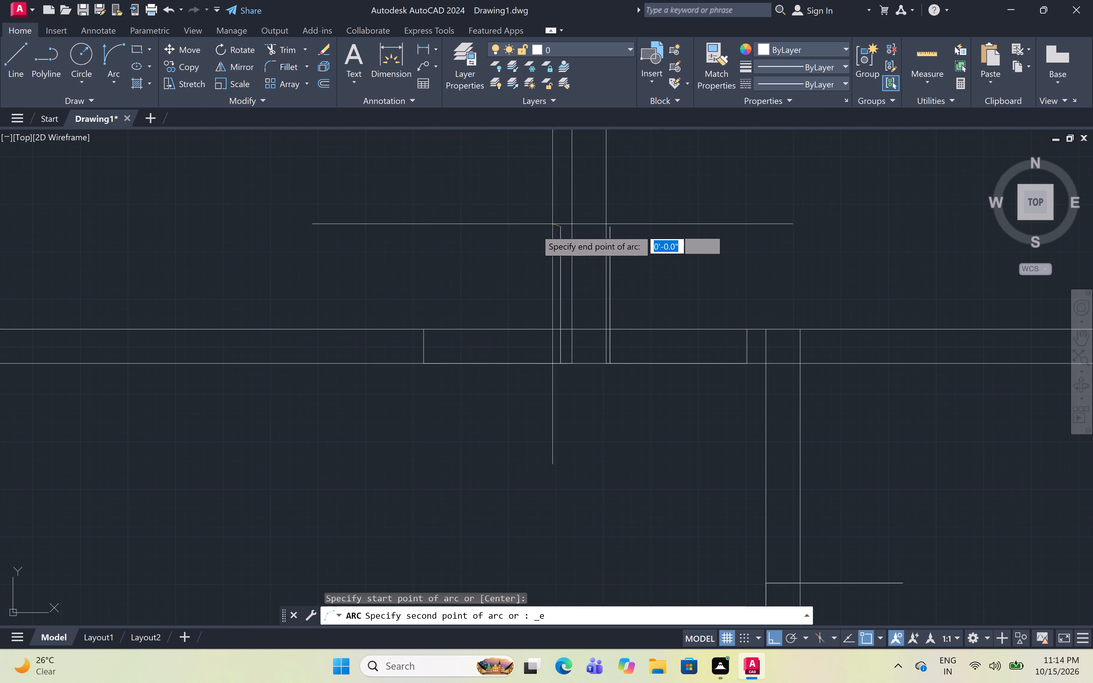
left_click(426, 329)
left_click(341, 285)
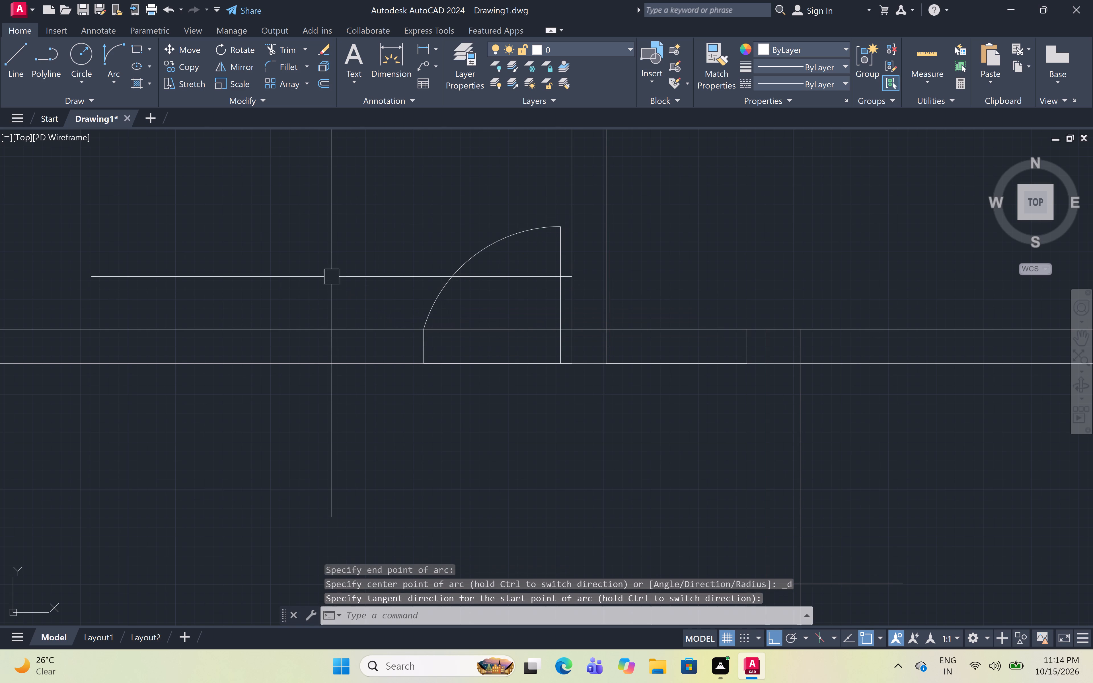
Draw the upper-right bedroom's door swing as a start-end-direction arc from the leaf's tip to the jamb's upper end, starting horizontally rightward.
left_click(122, 54)
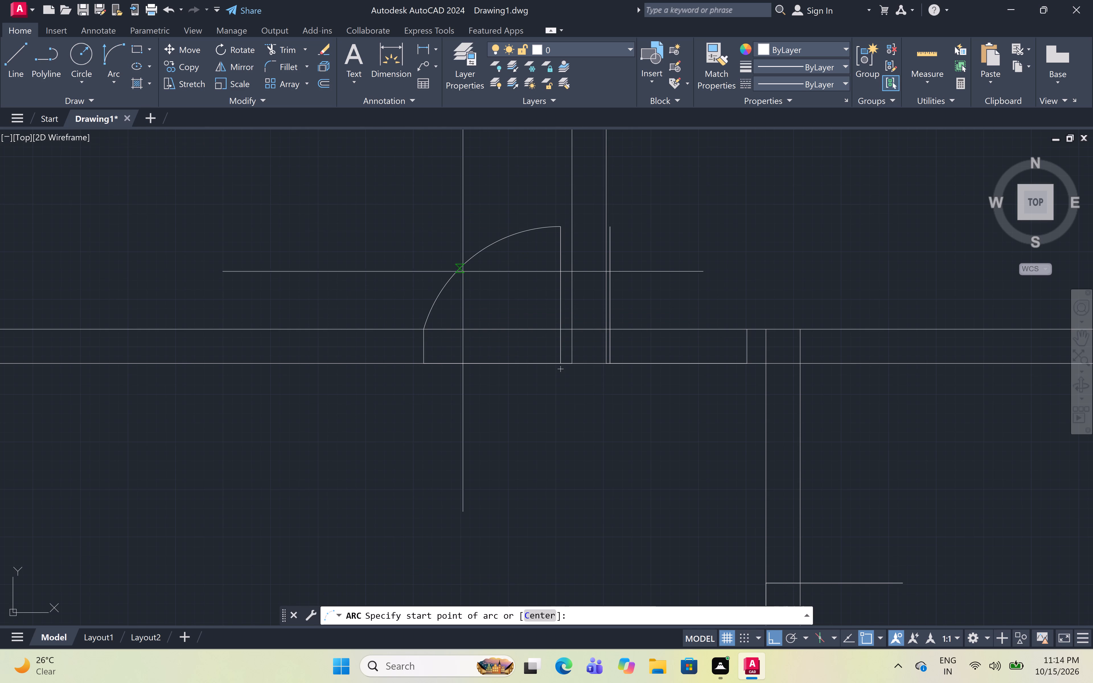
left_click(610, 230)
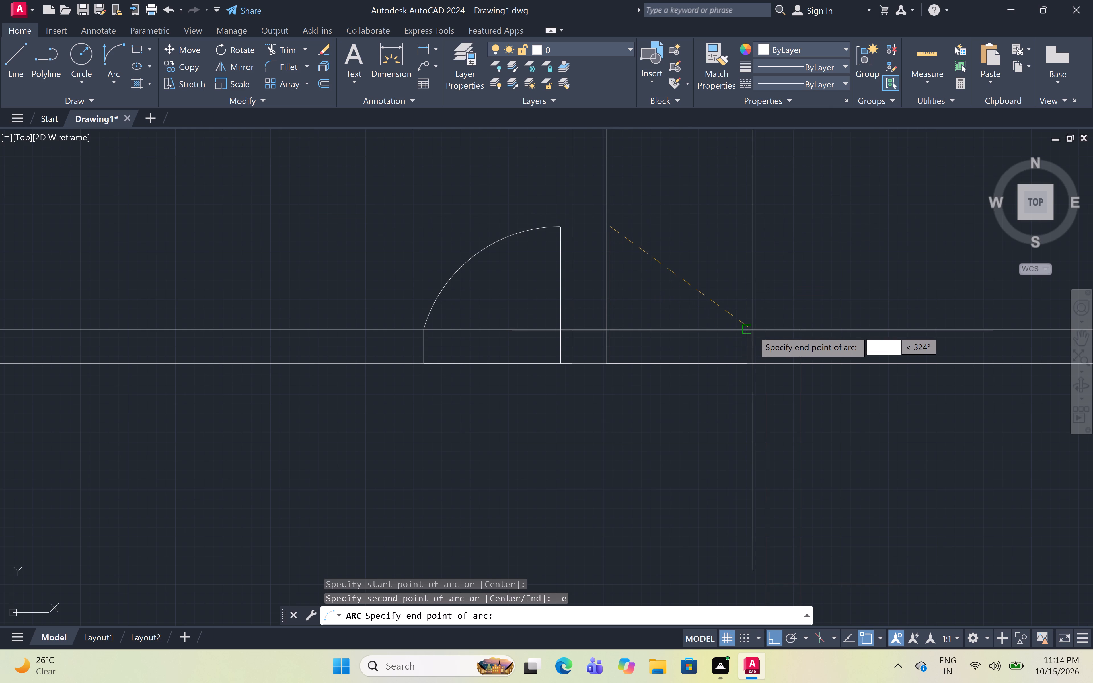
left_click(746, 328)
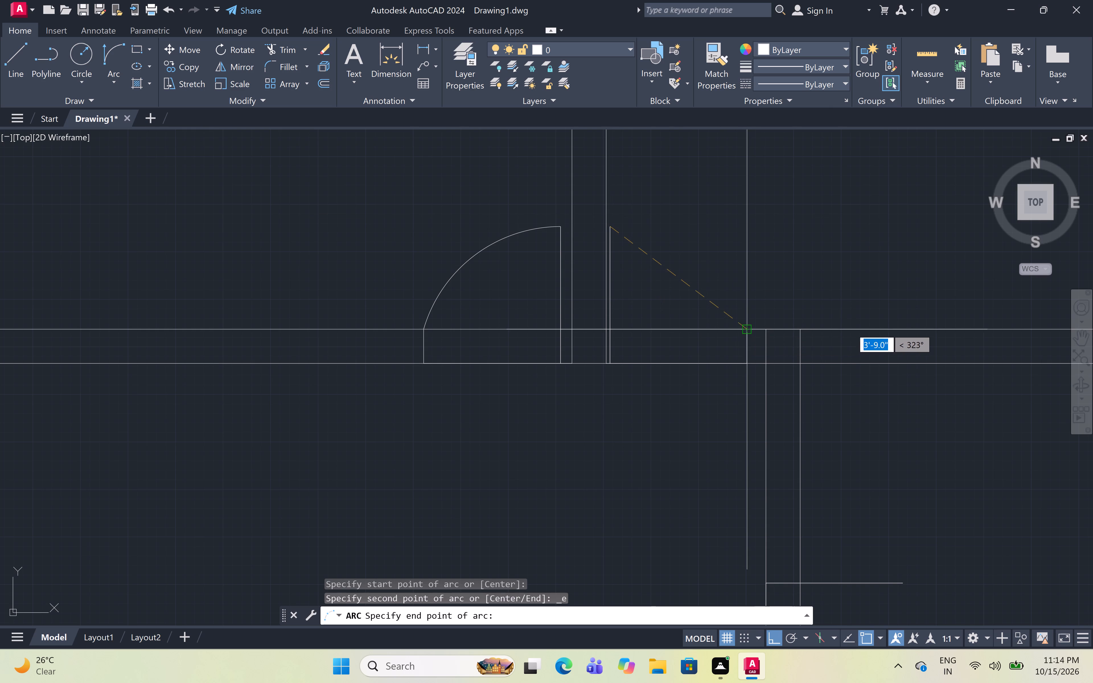
left_click(822, 270)
Draw the swing of the door in the central hall's right wall as a start-end-direction arc from leaf tip to jamb's right end, starting vertically downward.
scroll(774, 264, "down", 2)
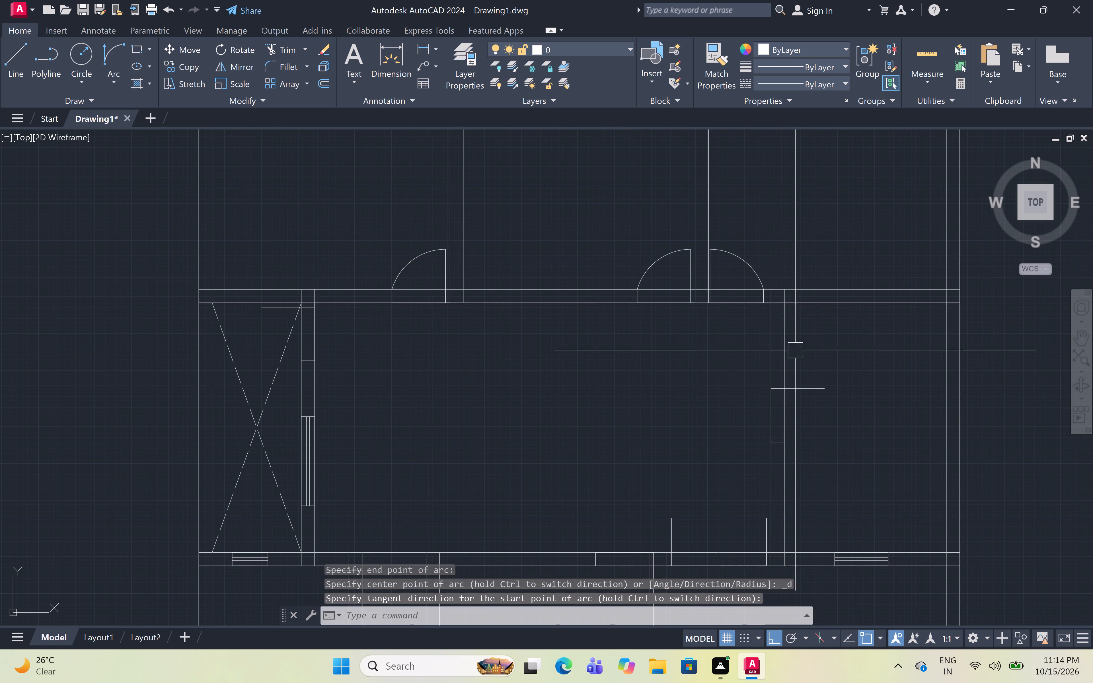
scroll(809, 454, "up", 3)
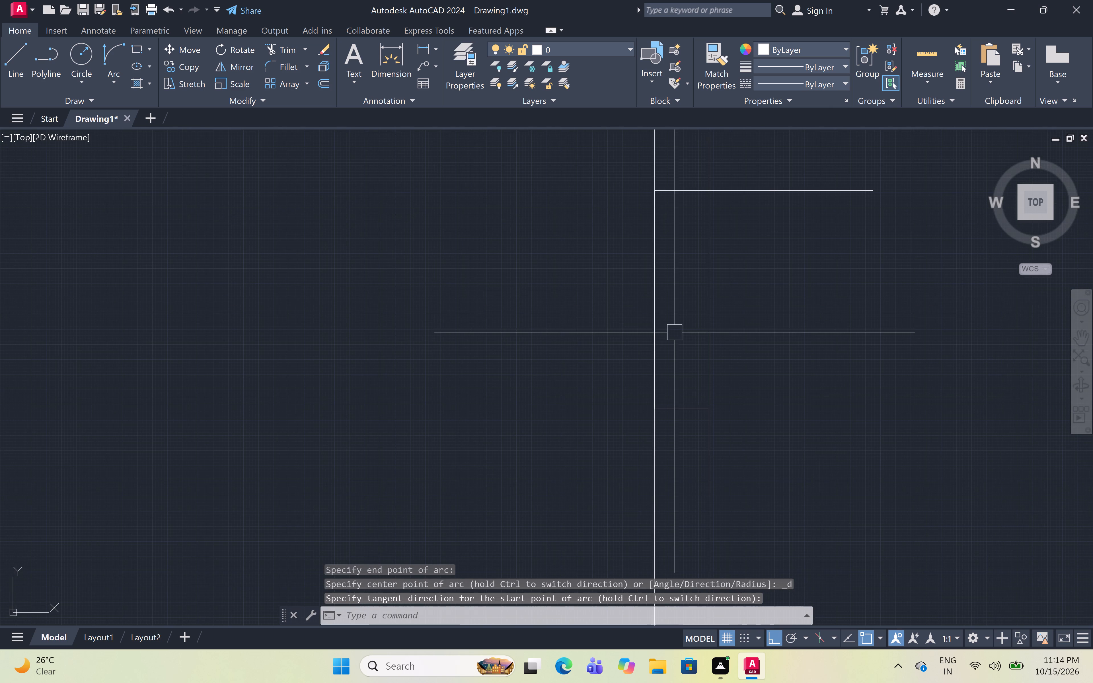
left_click(117, 50)
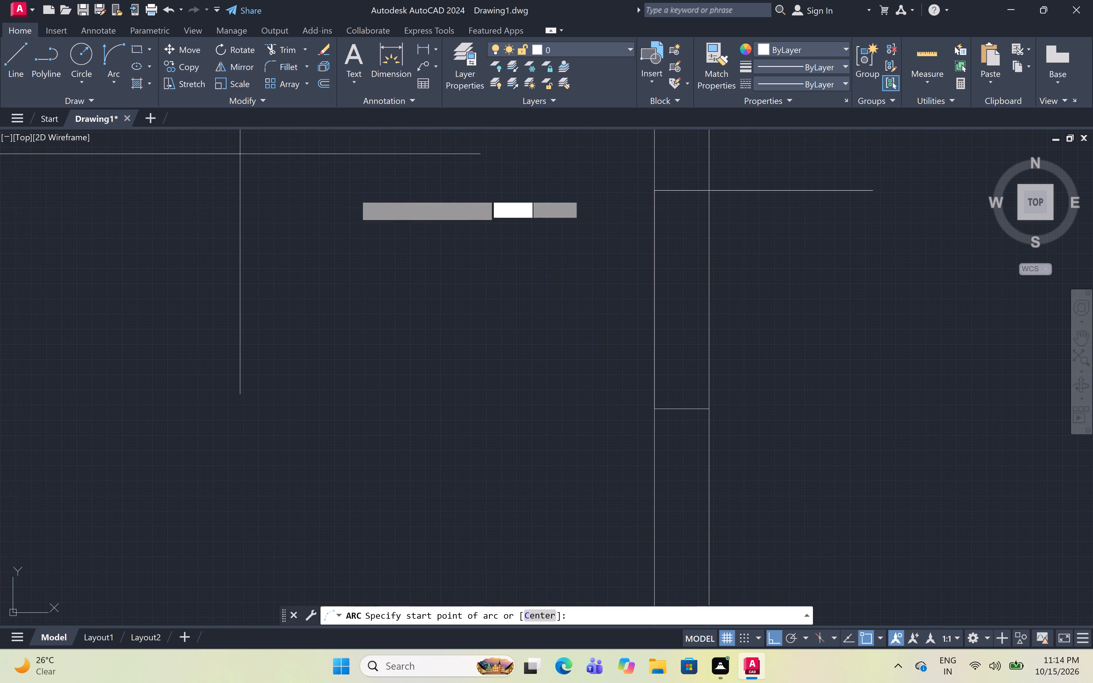
left_click(875, 193)
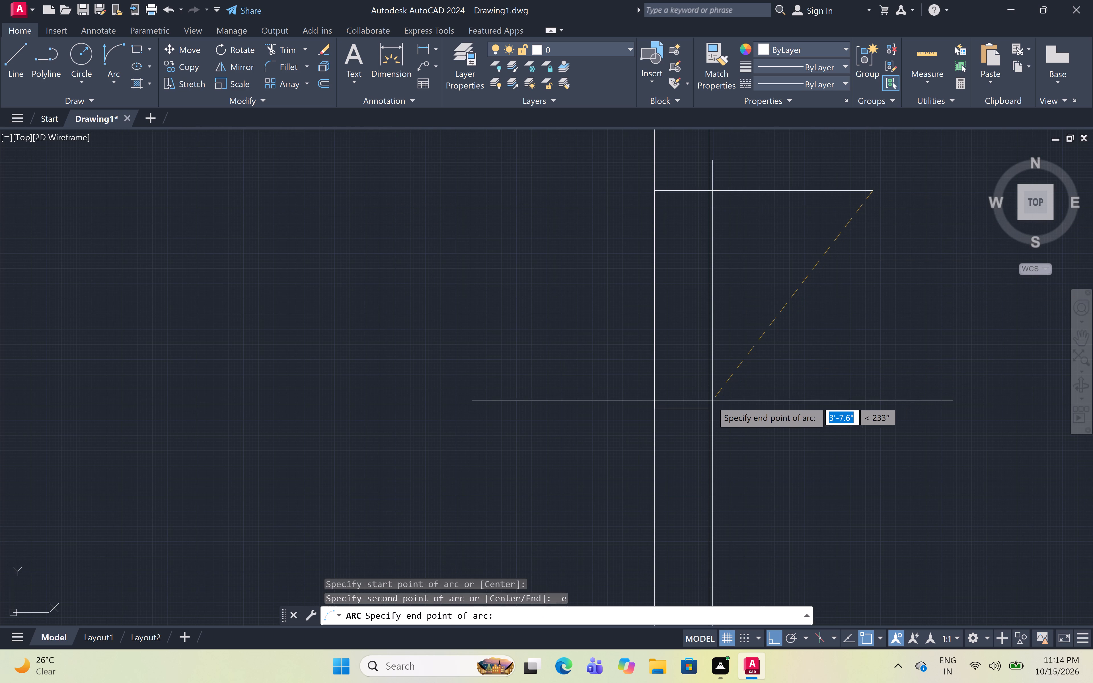
left_click(710, 412)
left_click(807, 488)
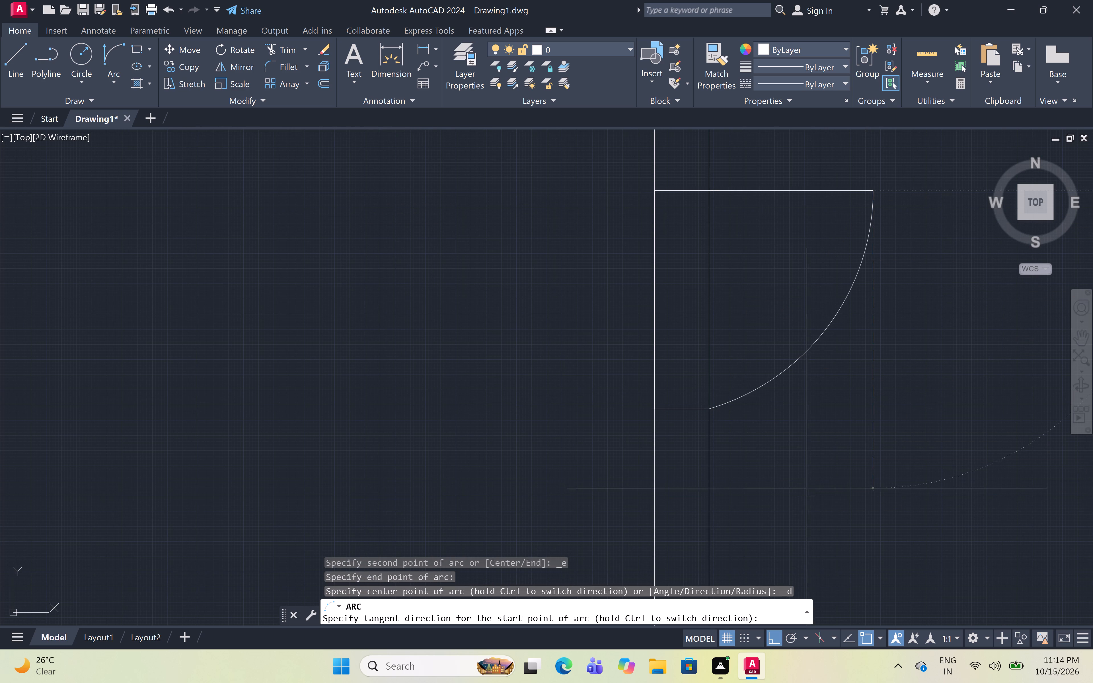
Draw the left leaf's swing at the hall's bottom-wall double door as a start-end-direction arc to the middle line's upper end, starting horizontally rightward.
scroll(793, 346, "down", 4)
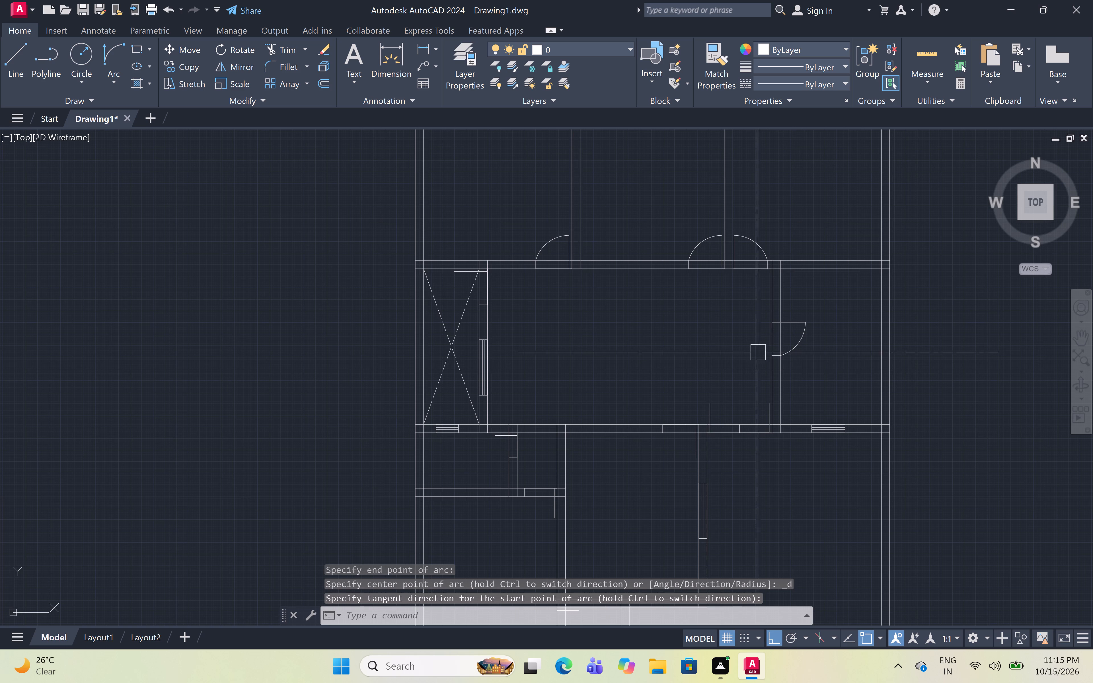
scroll(798, 351, "up", 1)
scroll(806, 337, "down", 2)
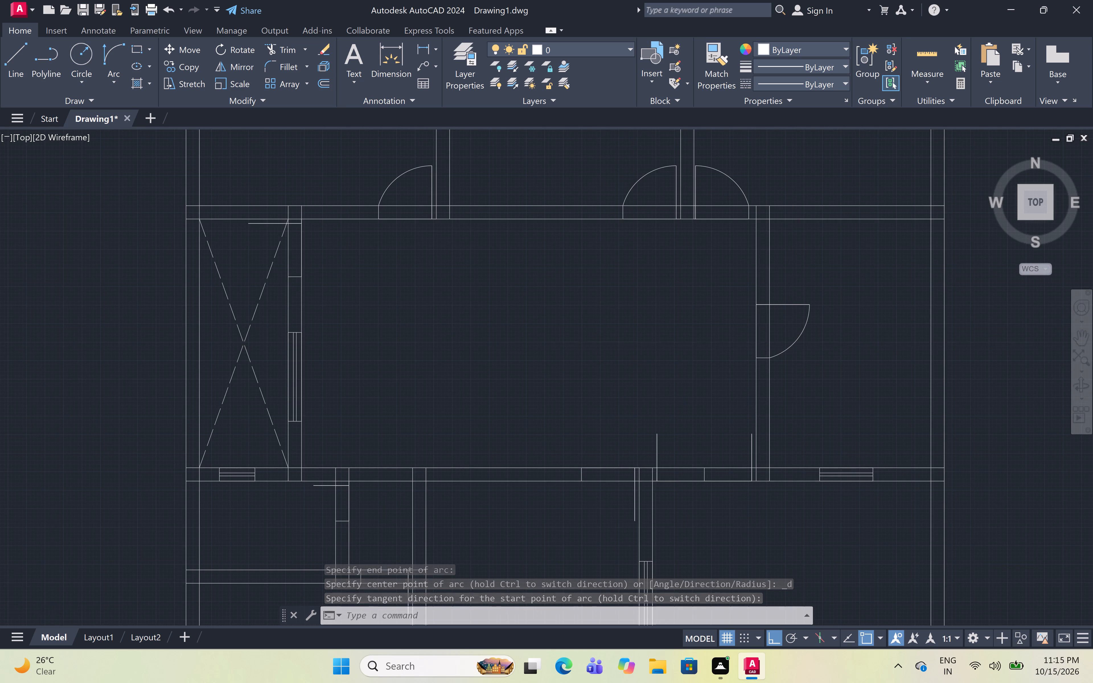
scroll(806, 337, "down", 1)
scroll(786, 363, "up", 4)
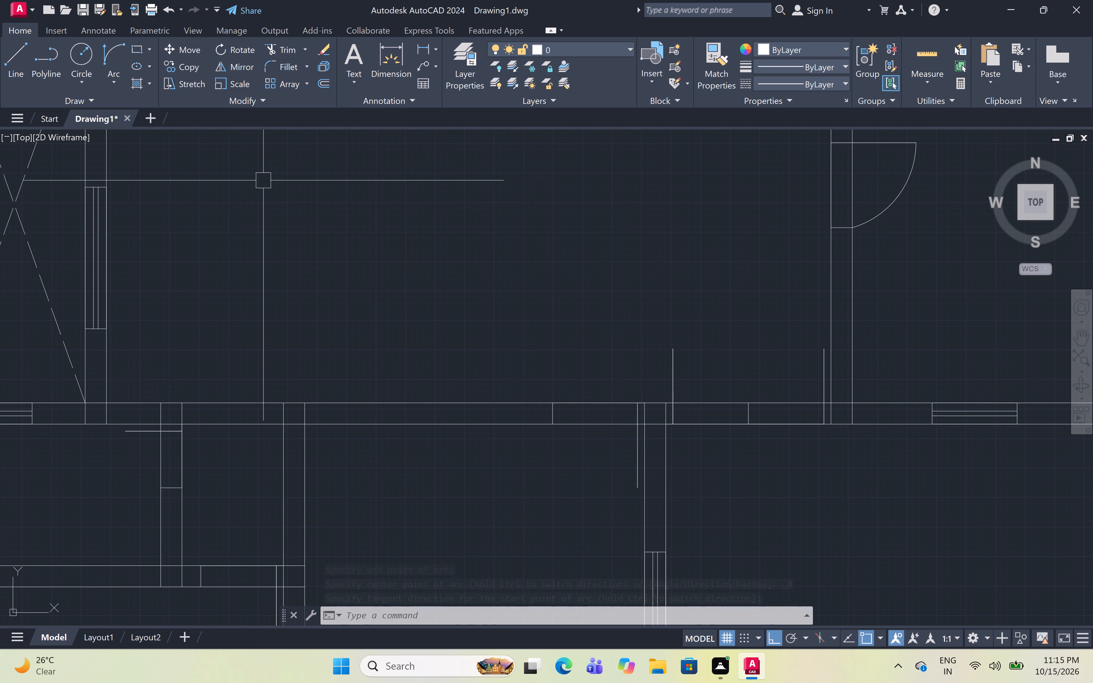
left_click(109, 60)
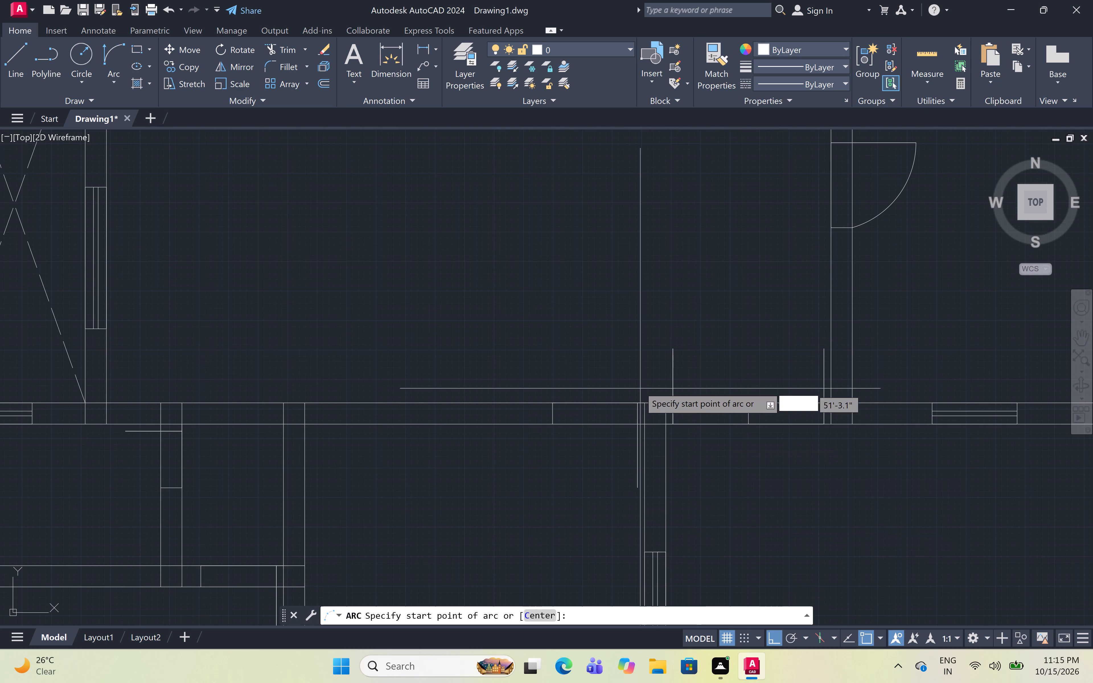
left_click(674, 347)
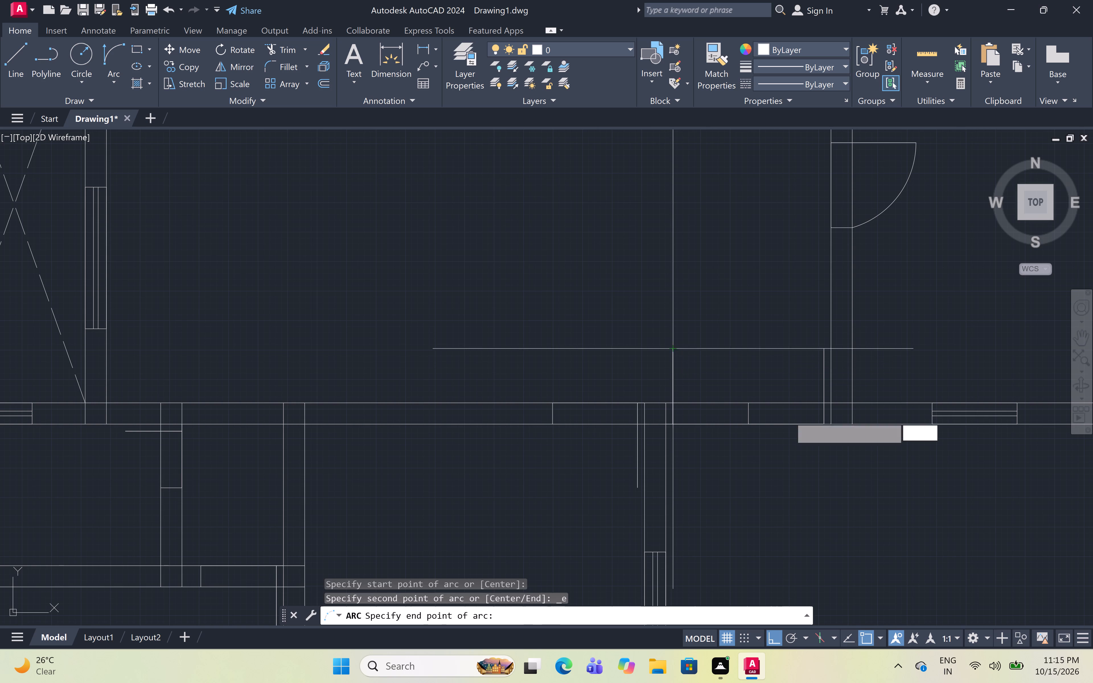
left_click(749, 402)
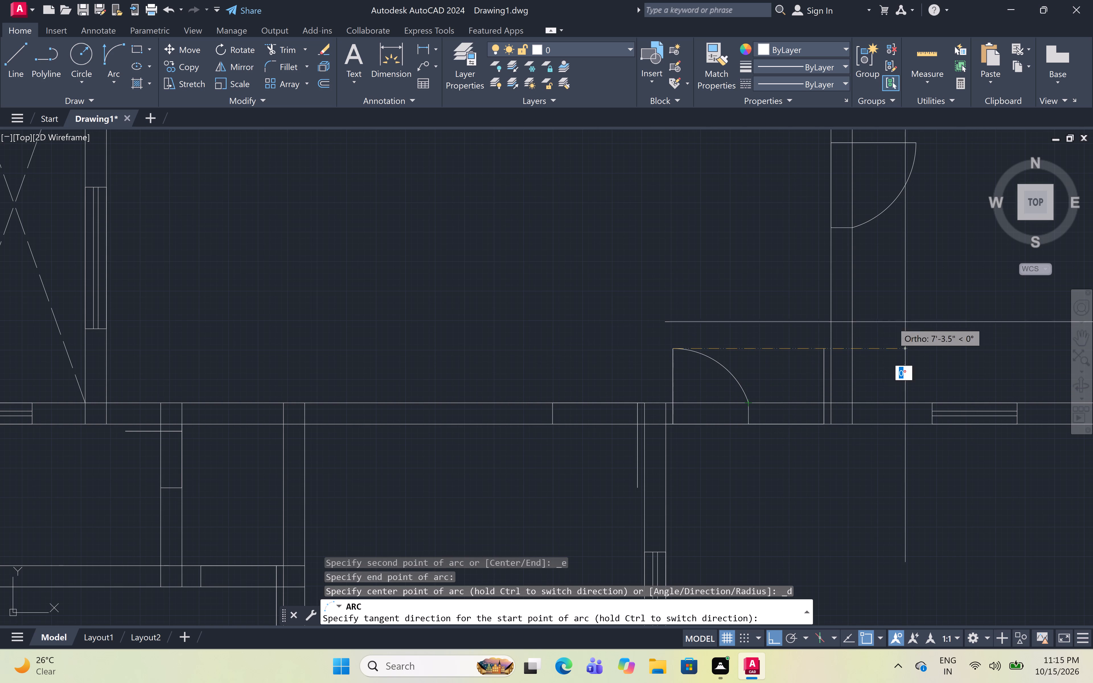
left_click(916, 323)
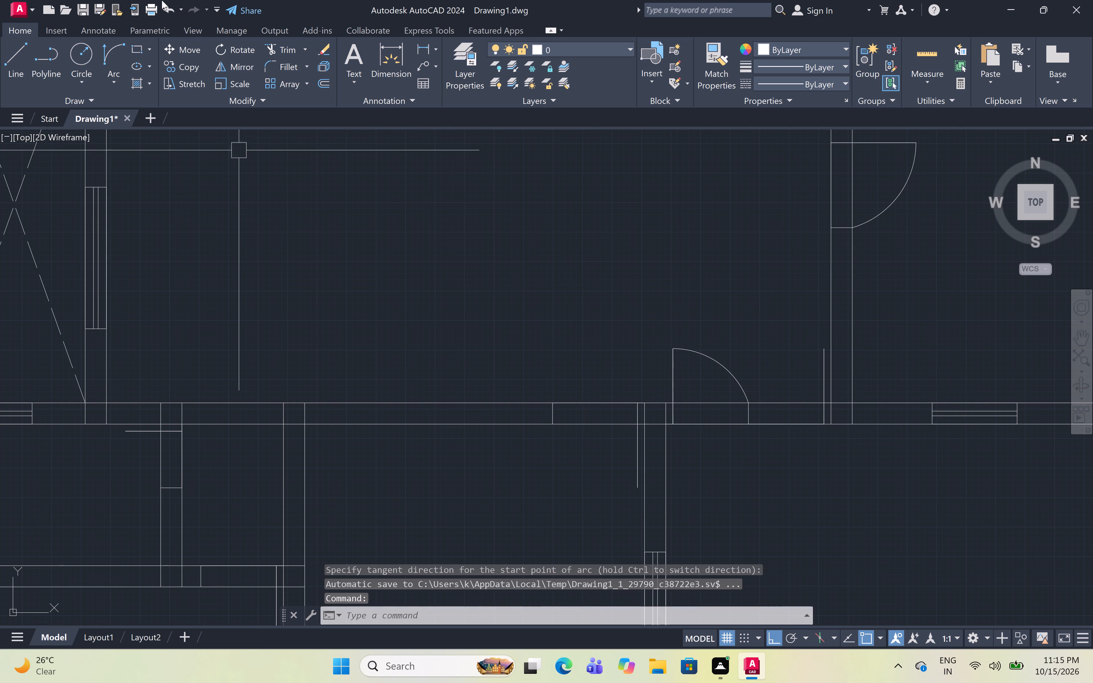
Draw the double door's right leaf swing as a start-end-direction arc from its tip to the middle line's upper end, starting horizontally leftward.
left_click(106, 50)
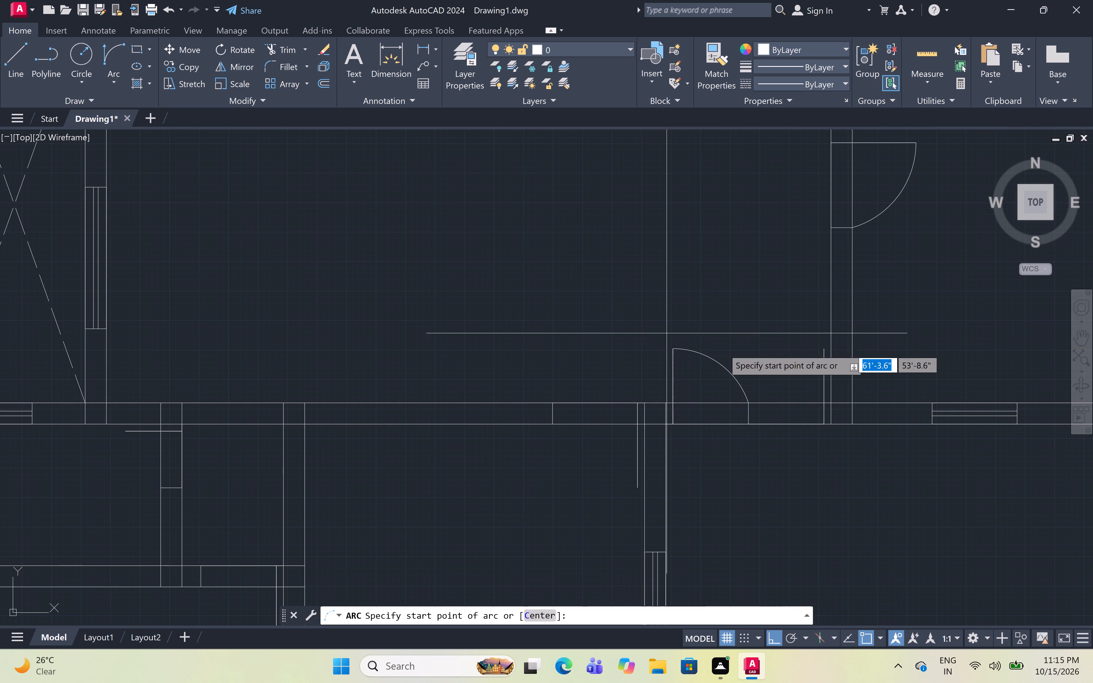
scroll(808, 419, "up", 1)
left_click(835, 309)
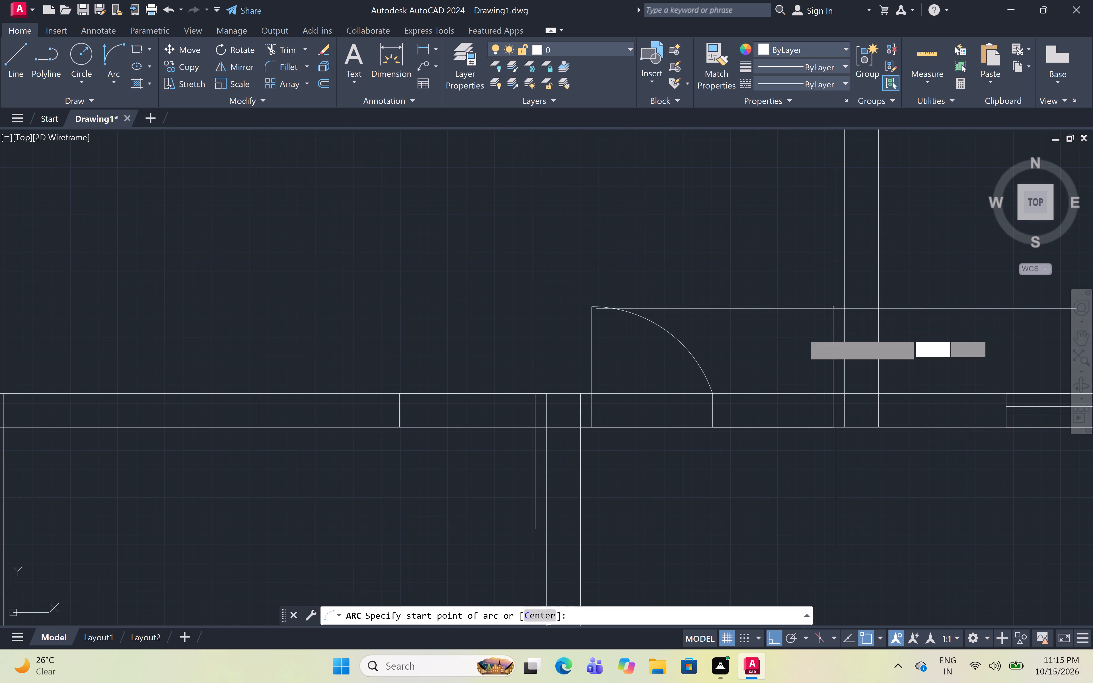
left_click(710, 396)
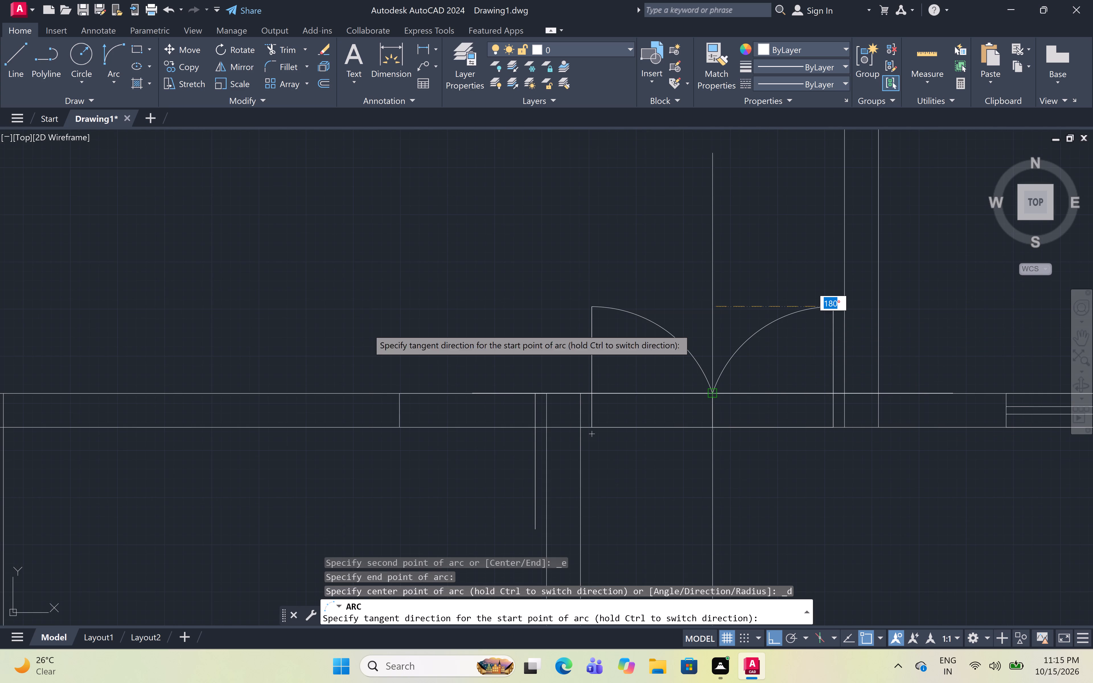
left_click(365, 326)
Draw the door swing into the room below the hall as a start-end-direction arc from leaf tip to jamb's lower end, starting horizontally leftward.
scroll(434, 264, "down", 4)
scroll(425, 293, "up", 2)
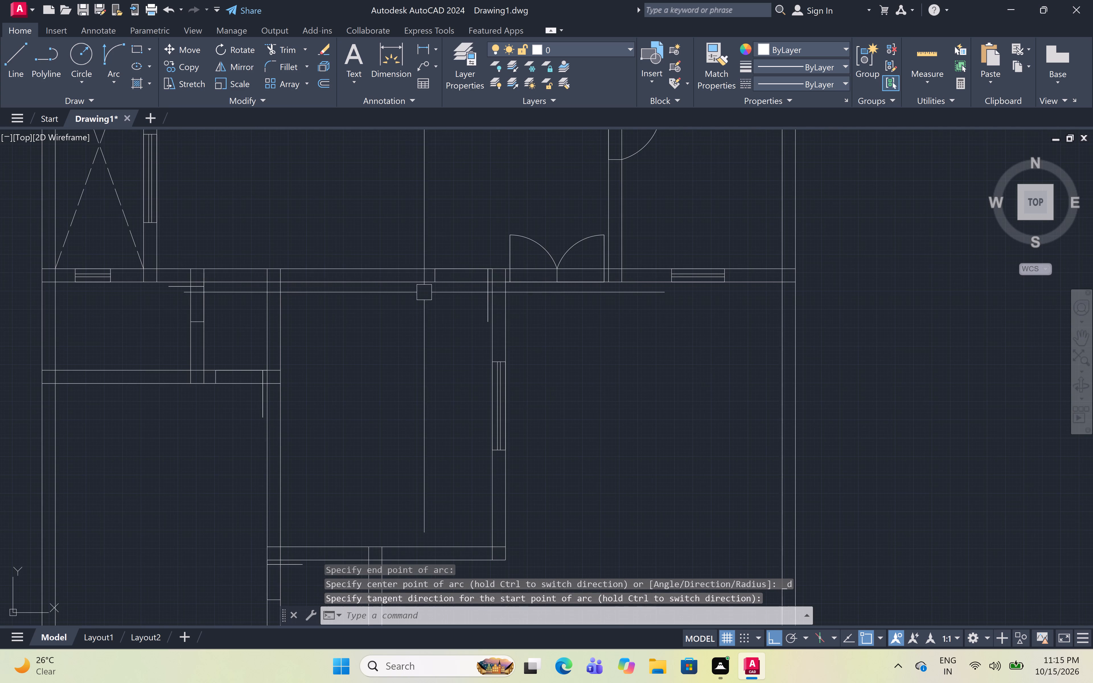
left_click(114, 54)
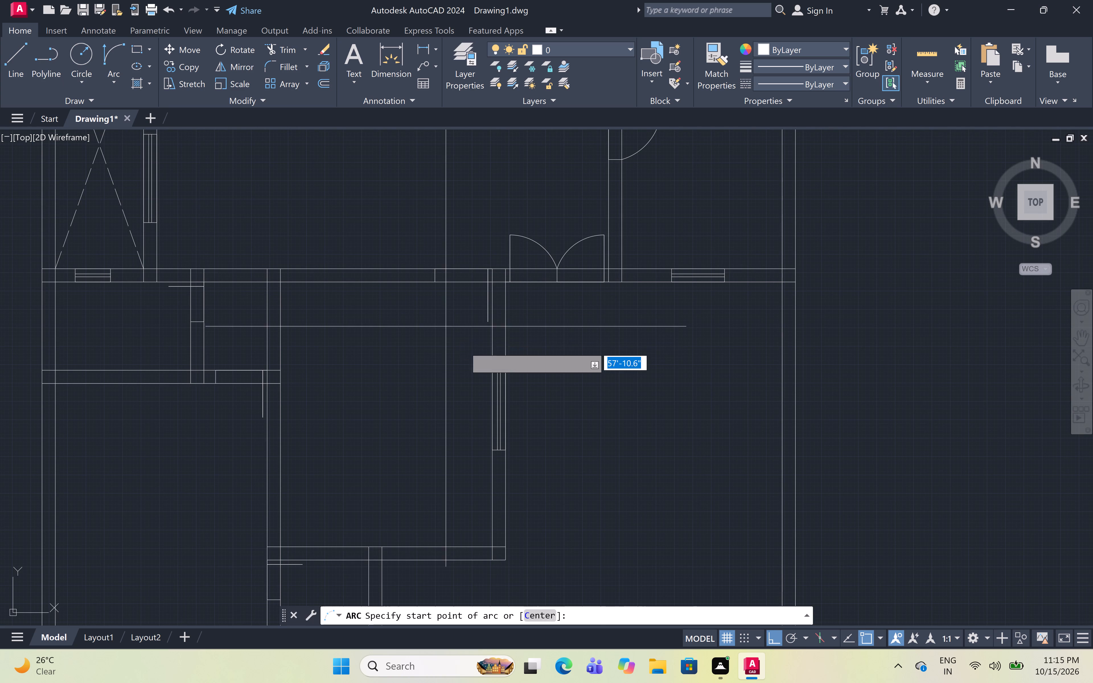
scroll(476, 334, "up", 2)
left_click(506, 304)
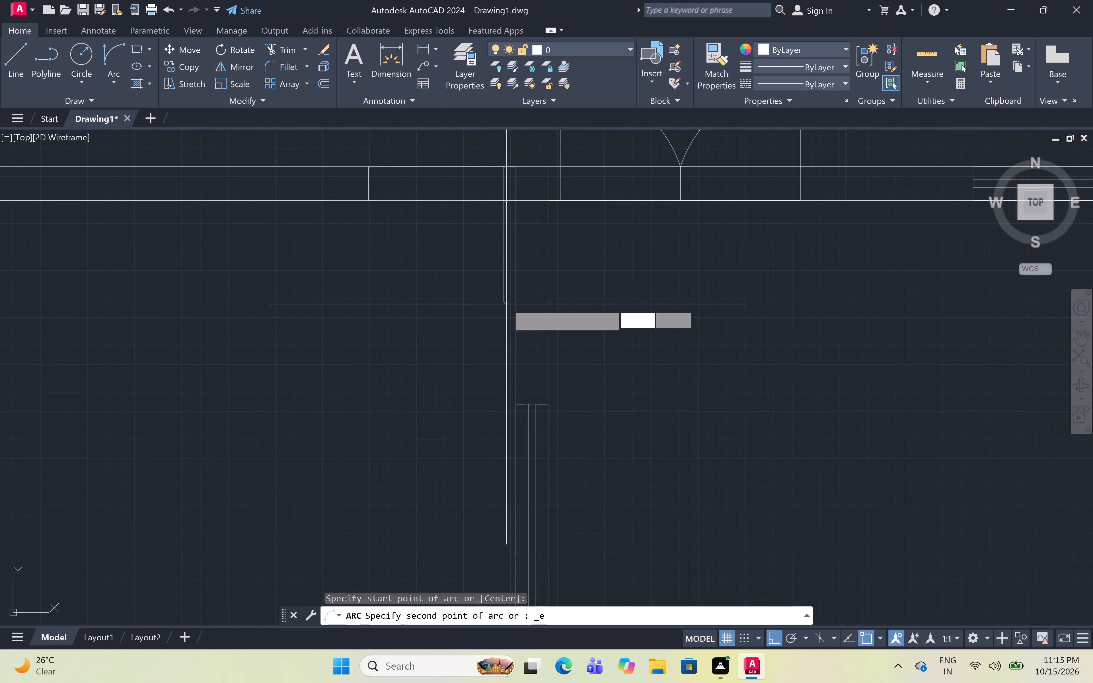
left_click(369, 203)
left_click(314, 279)
Draw the swing of the door in the small left room's right wall as a start-end-direction arc from leaf tip to jamb's left end, starting vertically downward.
scroll(419, 250, "down", 4)
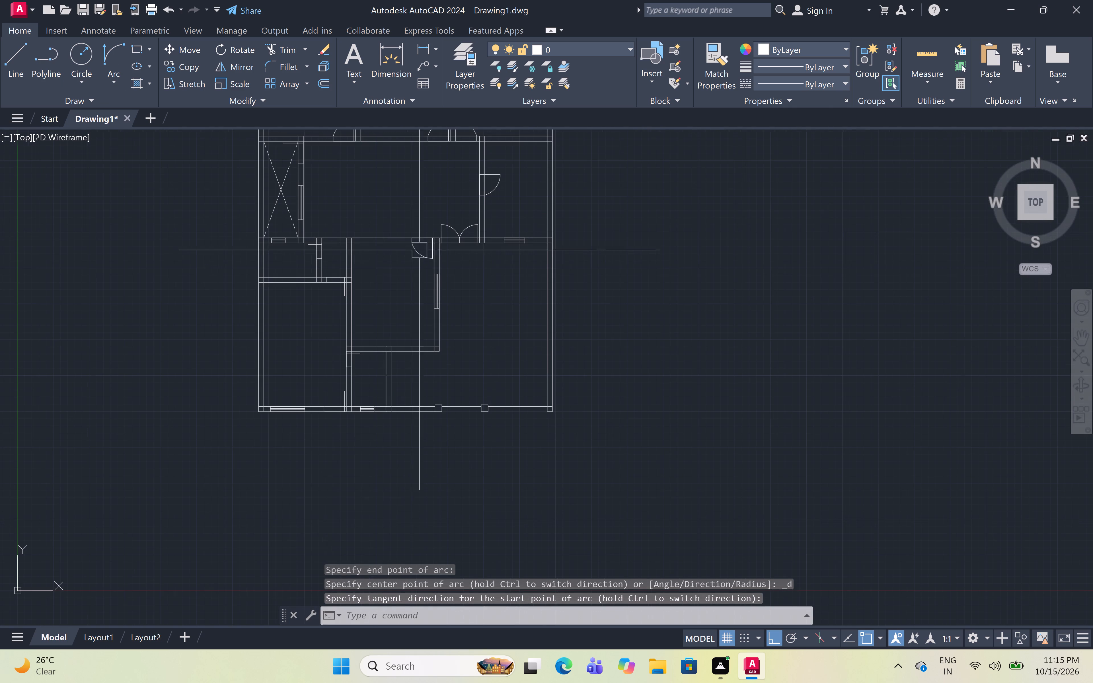
scroll(310, 260, "up", 3)
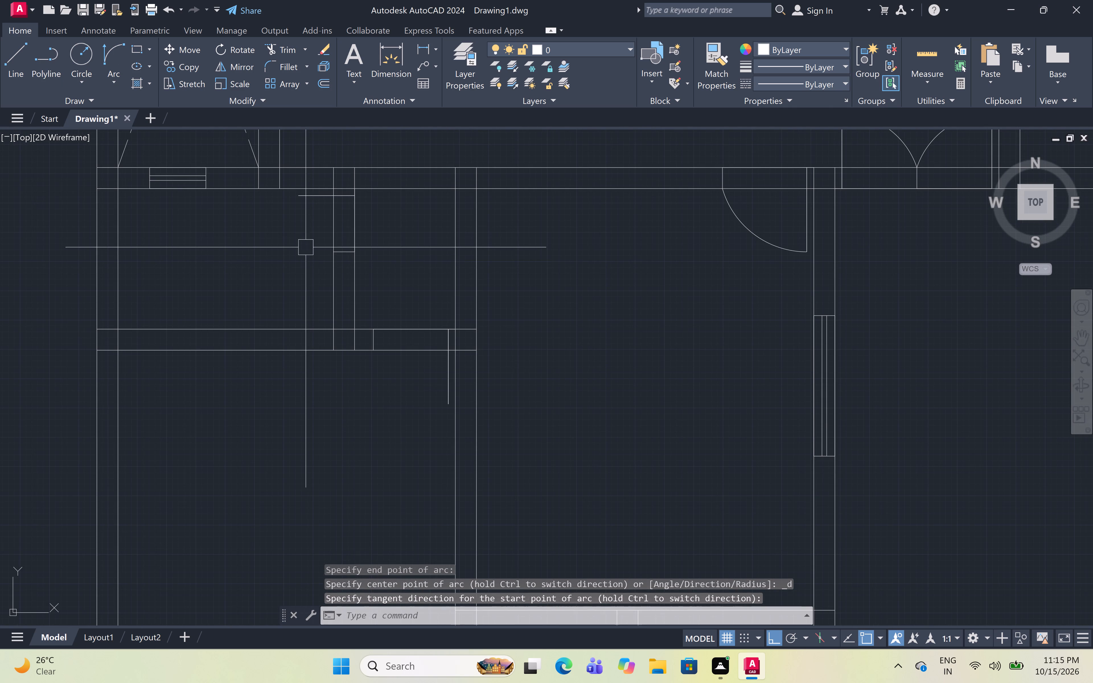
middle_click_drag(303, 239, 309, 266)
scroll(309, 266, "up", 2)
middle_click_drag(303, 240, 304, 304)
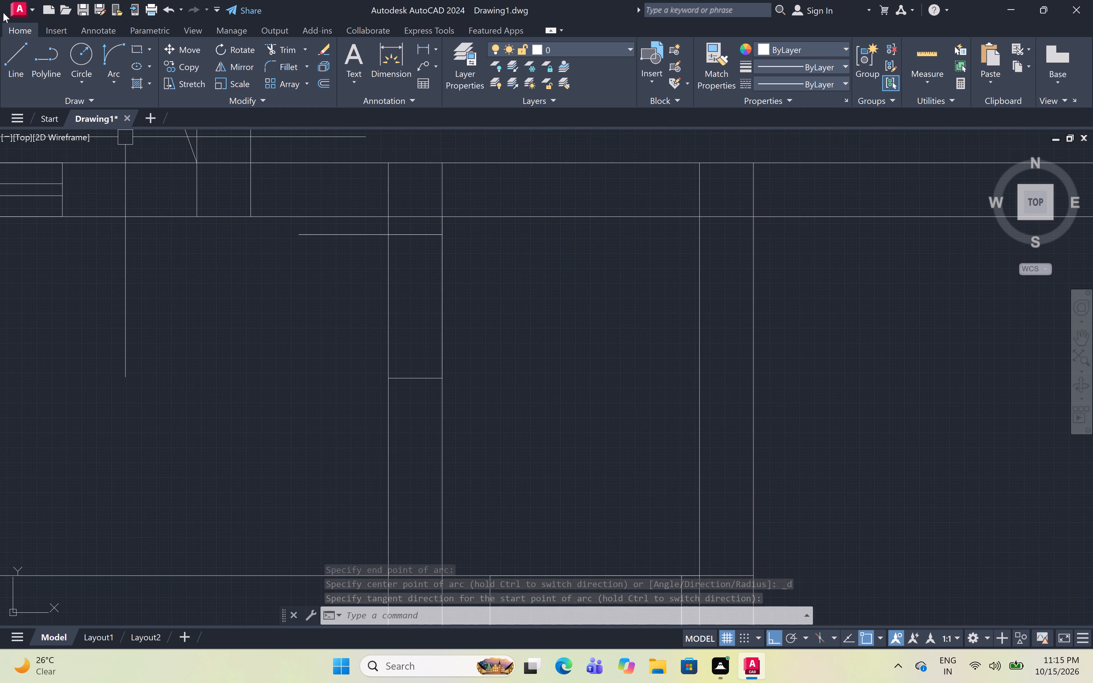
left_click(104, 52)
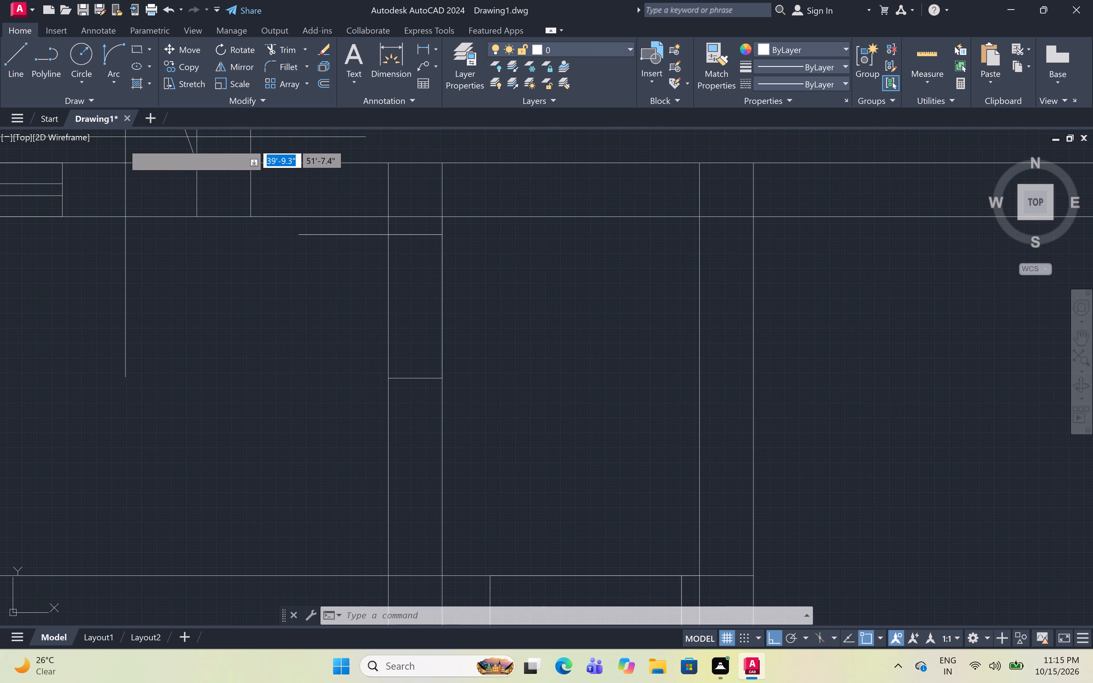
left_click(300, 235)
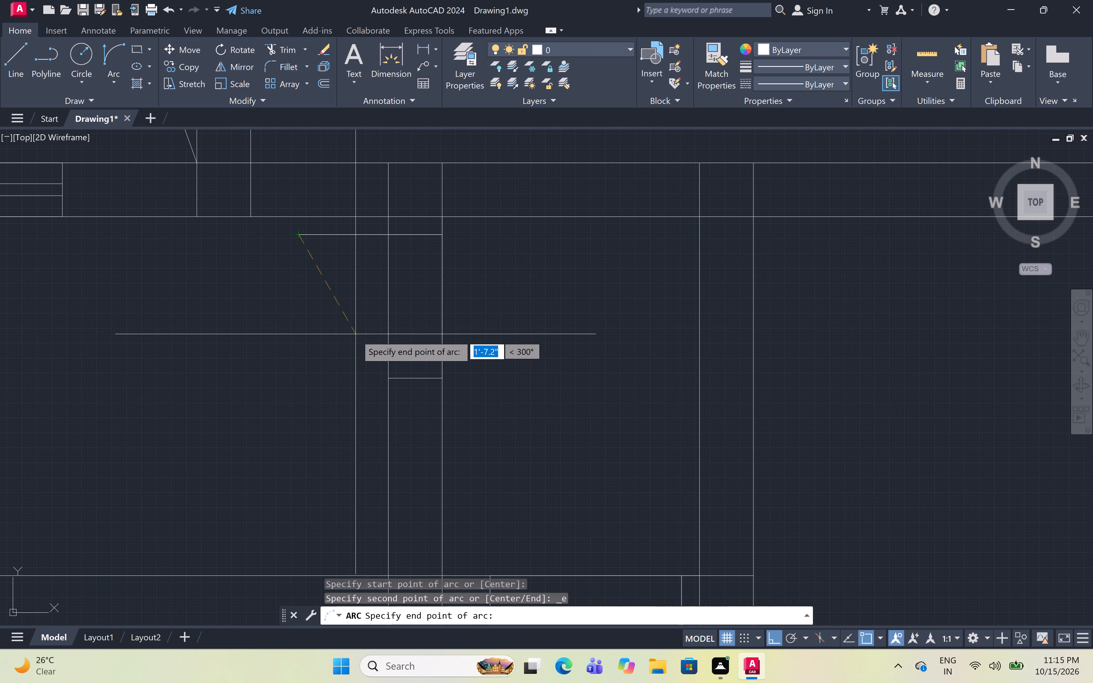
left_click(385, 376)
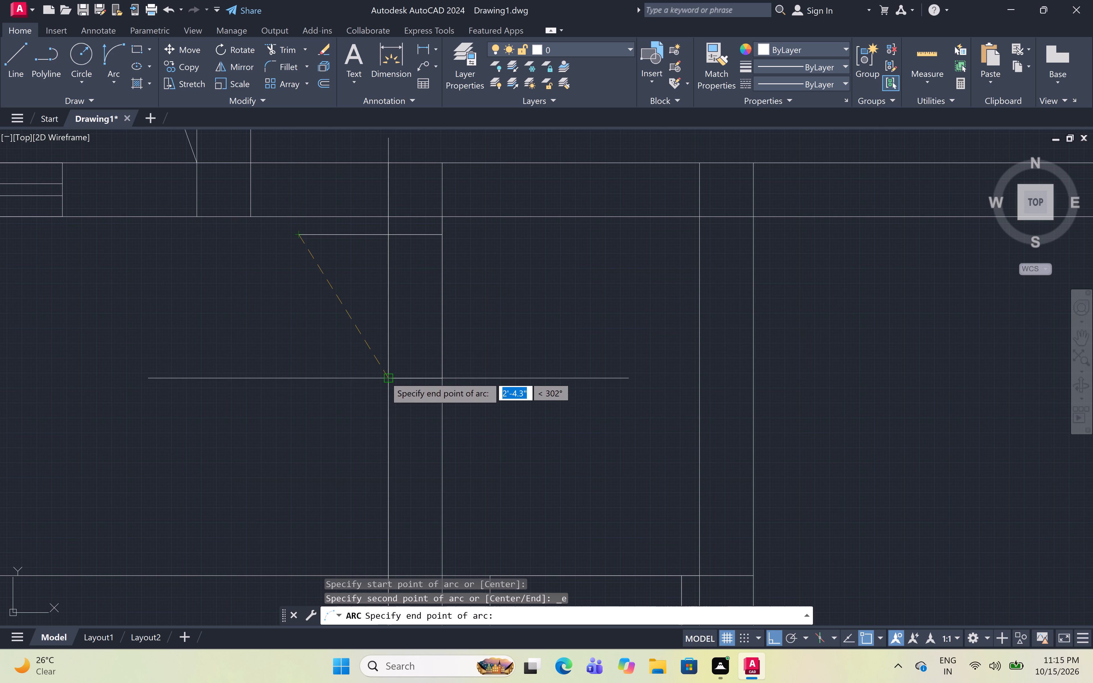
left_click(277, 420)
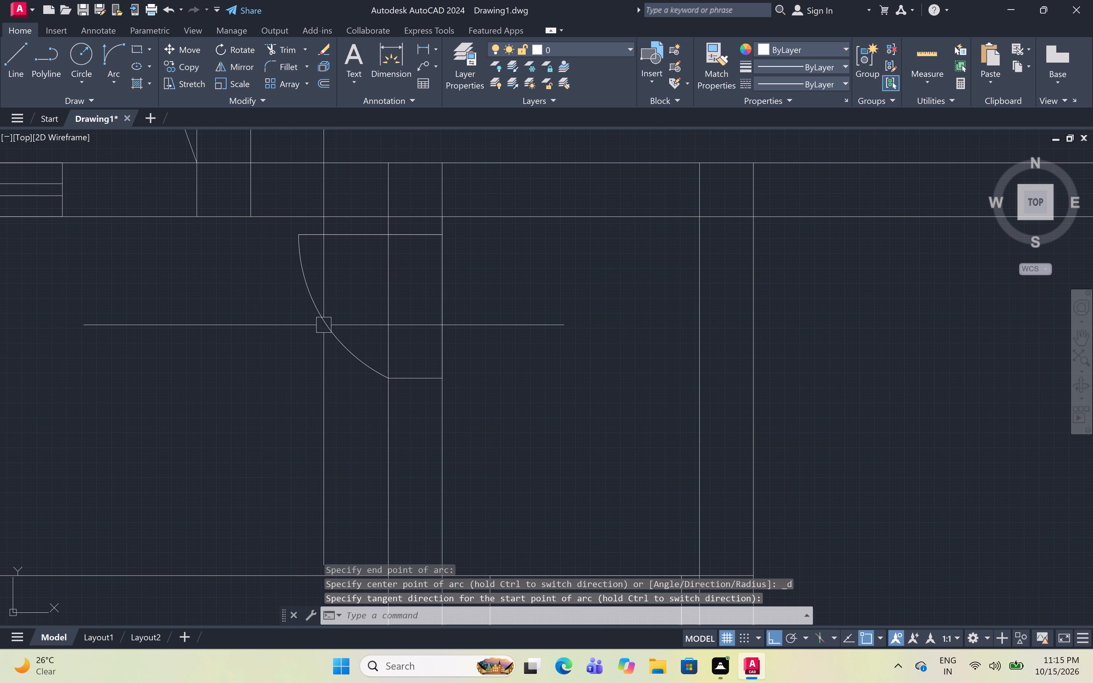
Draw the swing of the door in the lower-left room's top wall as a start-end-direction arc from leaf tip to jamb's lower end, starting horizontally leftward.
scroll(349, 259, "down", 5)
scroll(379, 303, "up", 3)
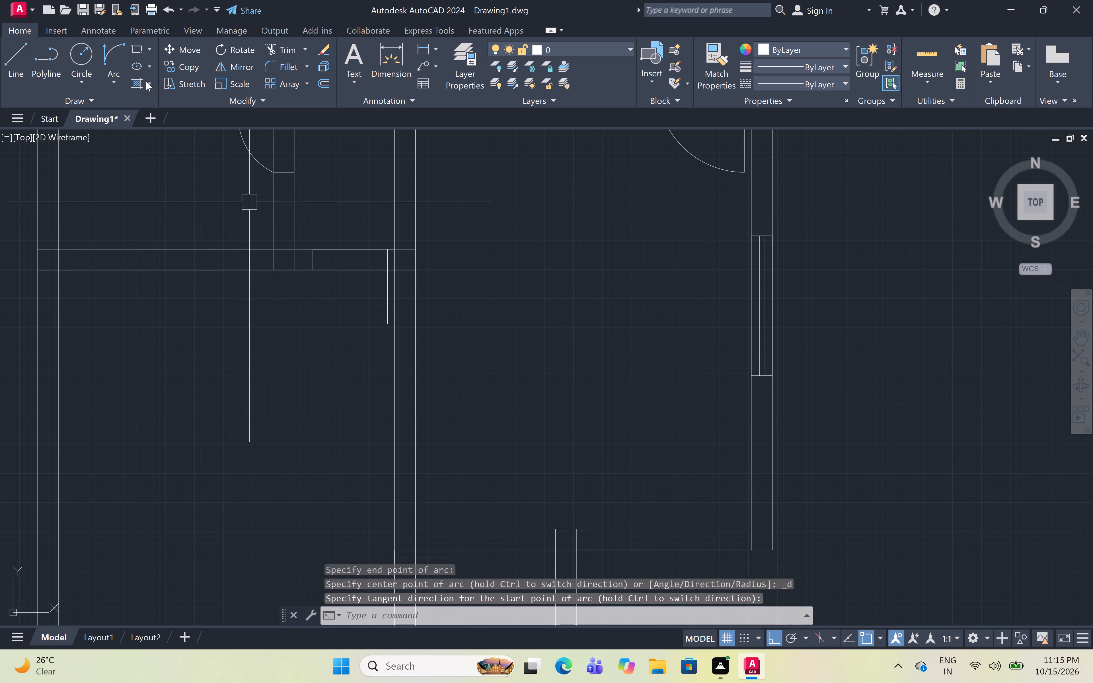
left_click(112, 60)
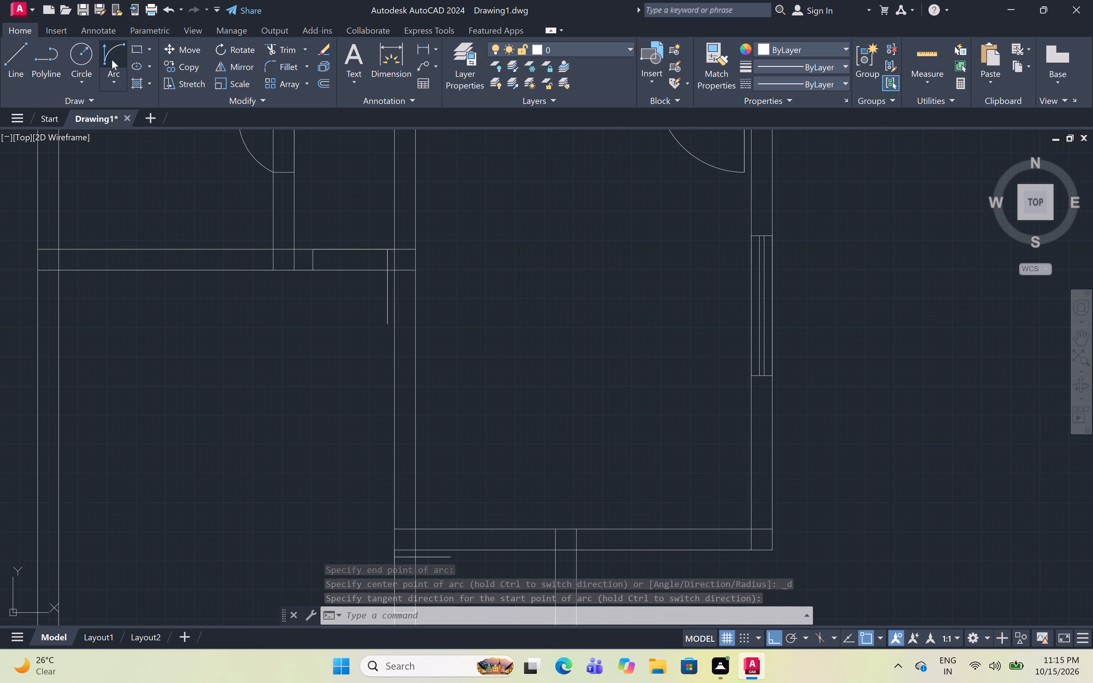
scroll(339, 298, "up", 1)
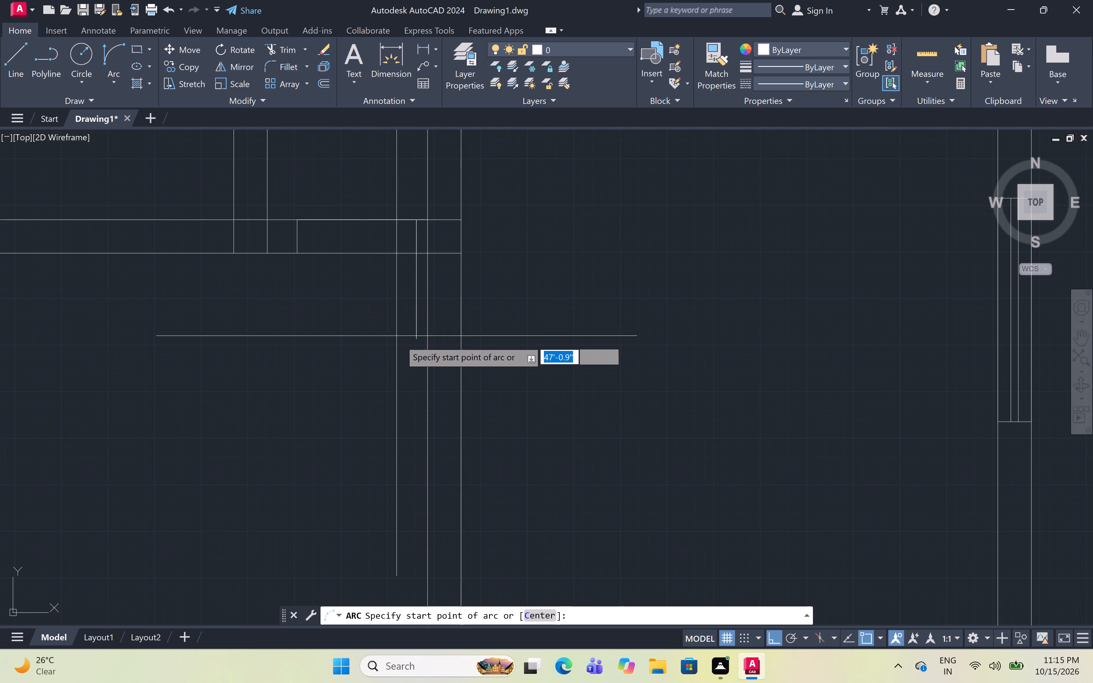
left_click(414, 341)
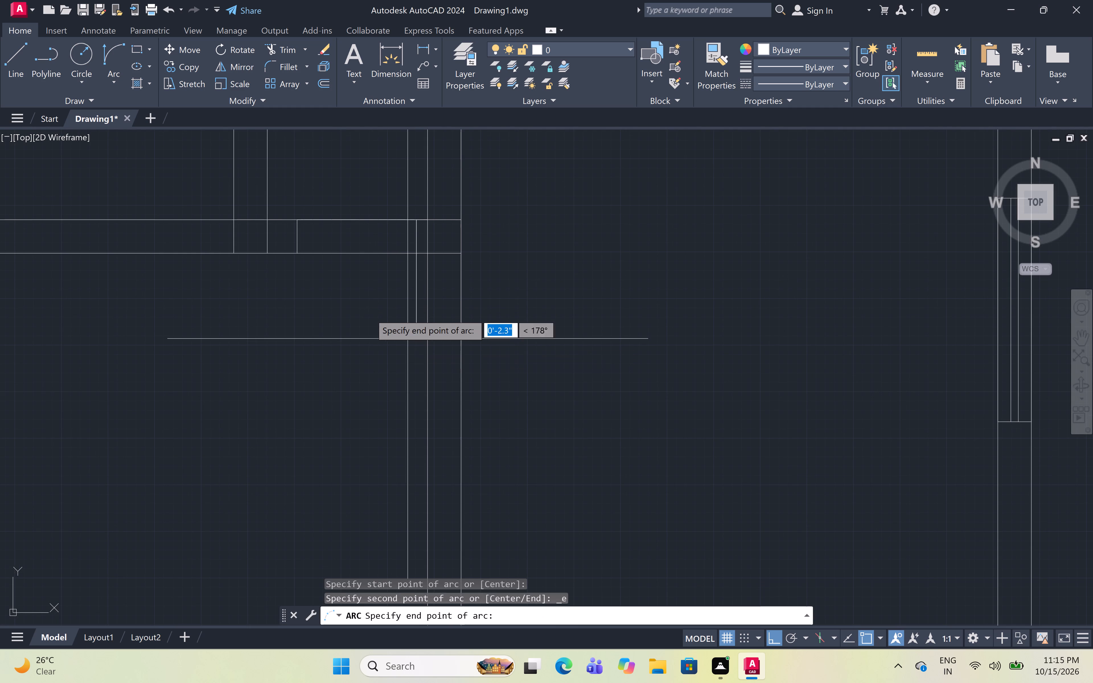
left_click(295, 254)
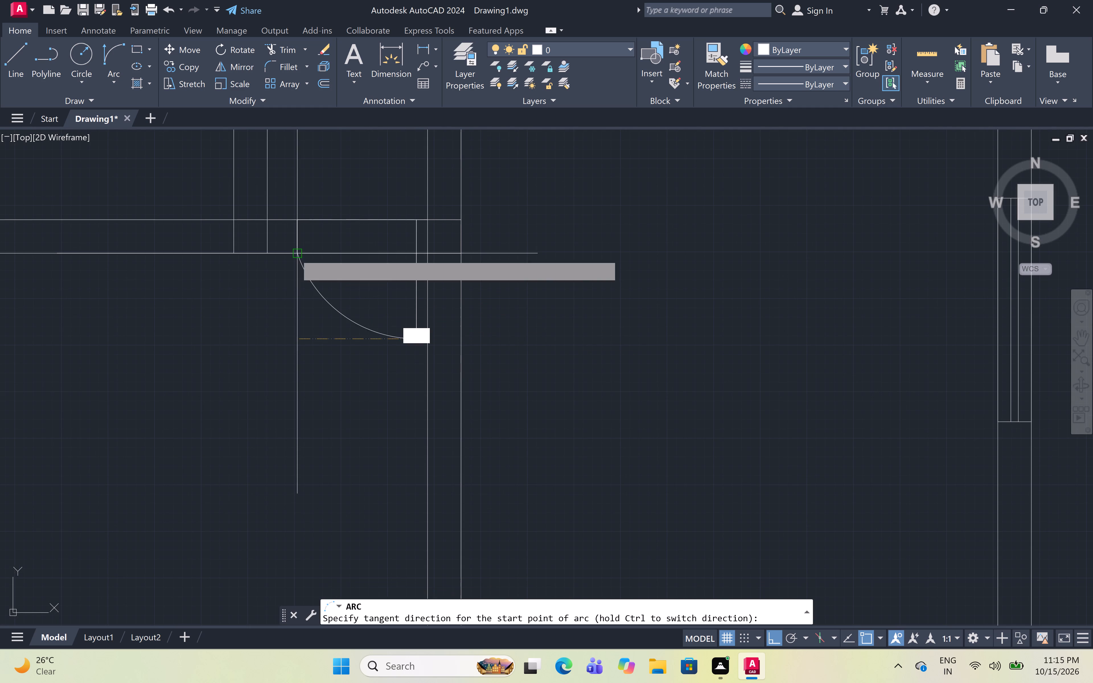
left_click(169, 394)
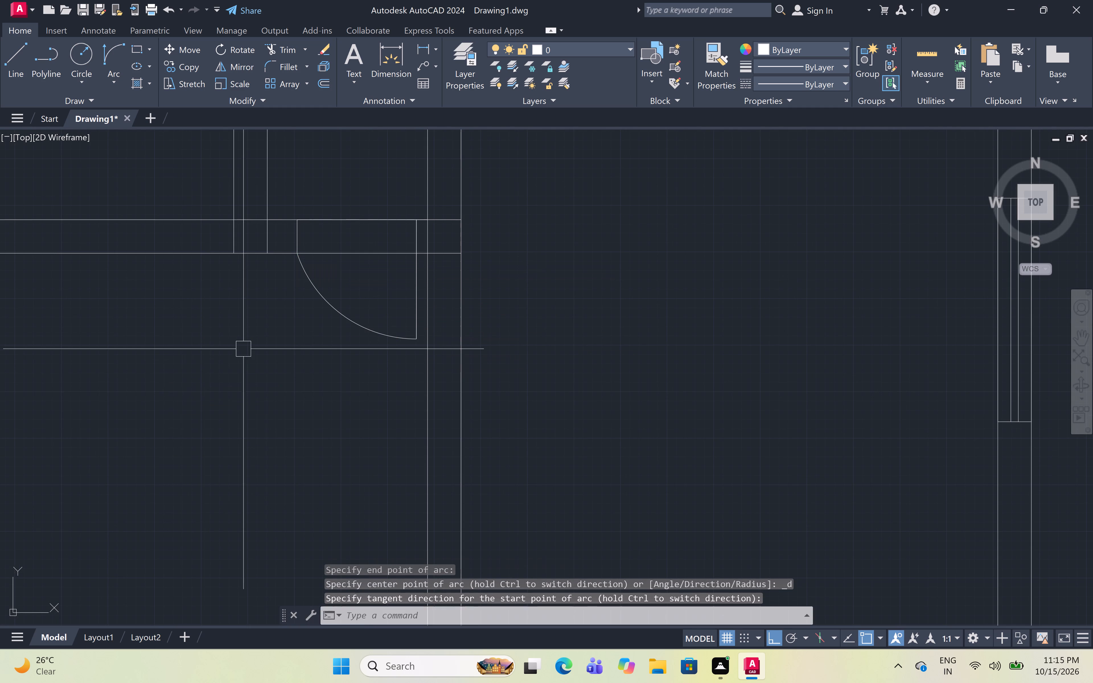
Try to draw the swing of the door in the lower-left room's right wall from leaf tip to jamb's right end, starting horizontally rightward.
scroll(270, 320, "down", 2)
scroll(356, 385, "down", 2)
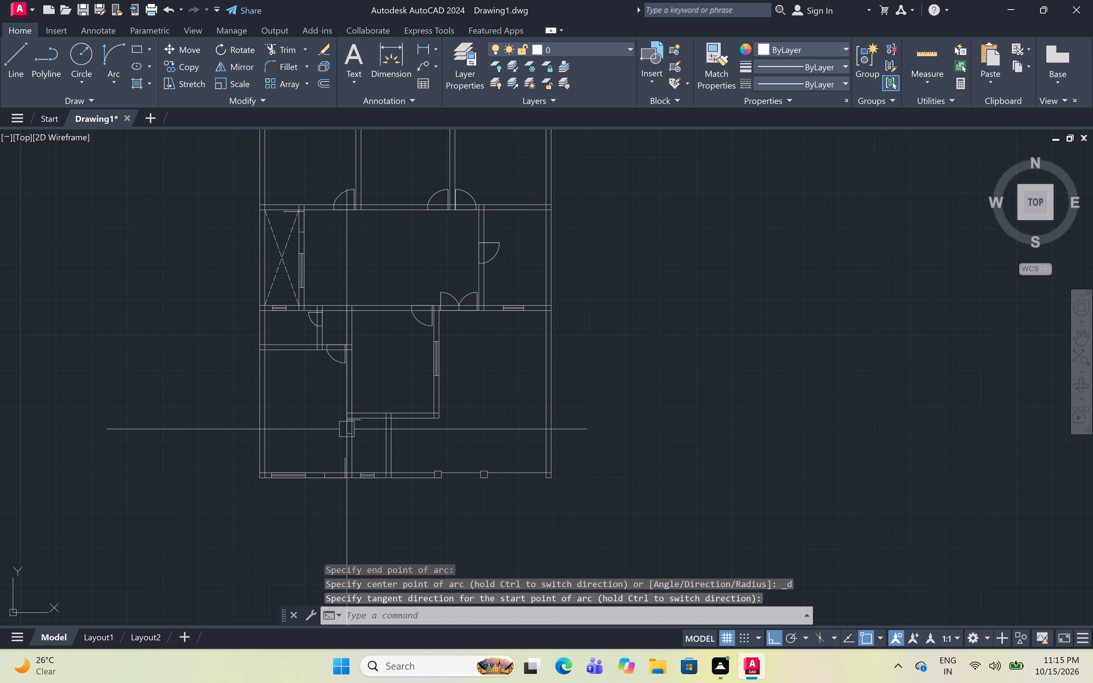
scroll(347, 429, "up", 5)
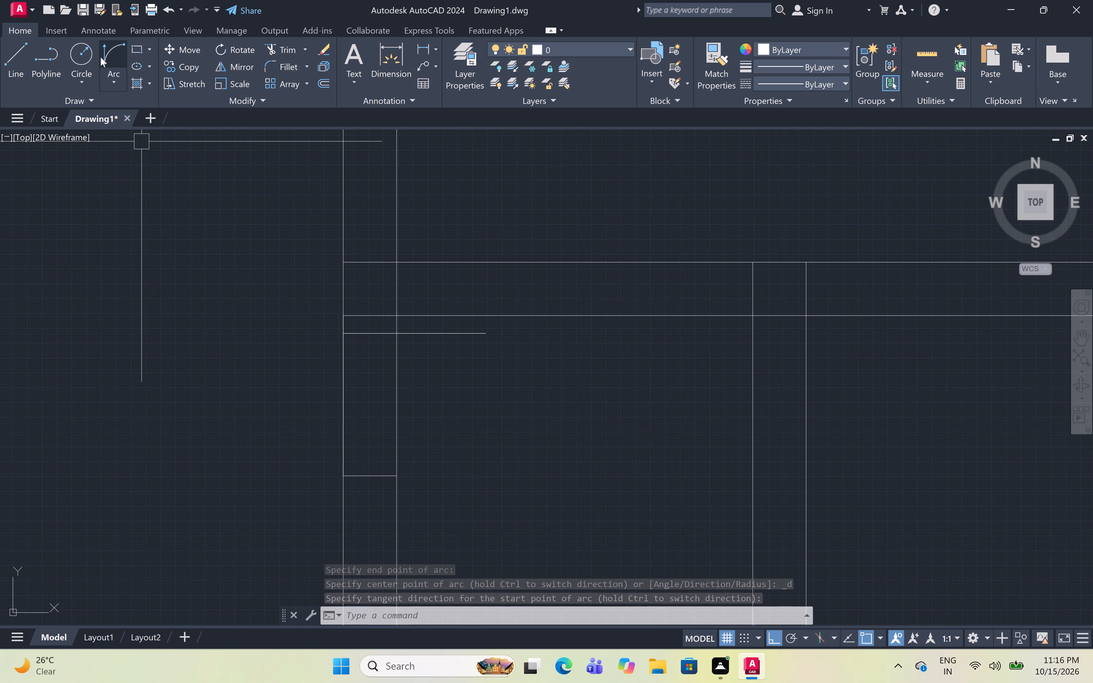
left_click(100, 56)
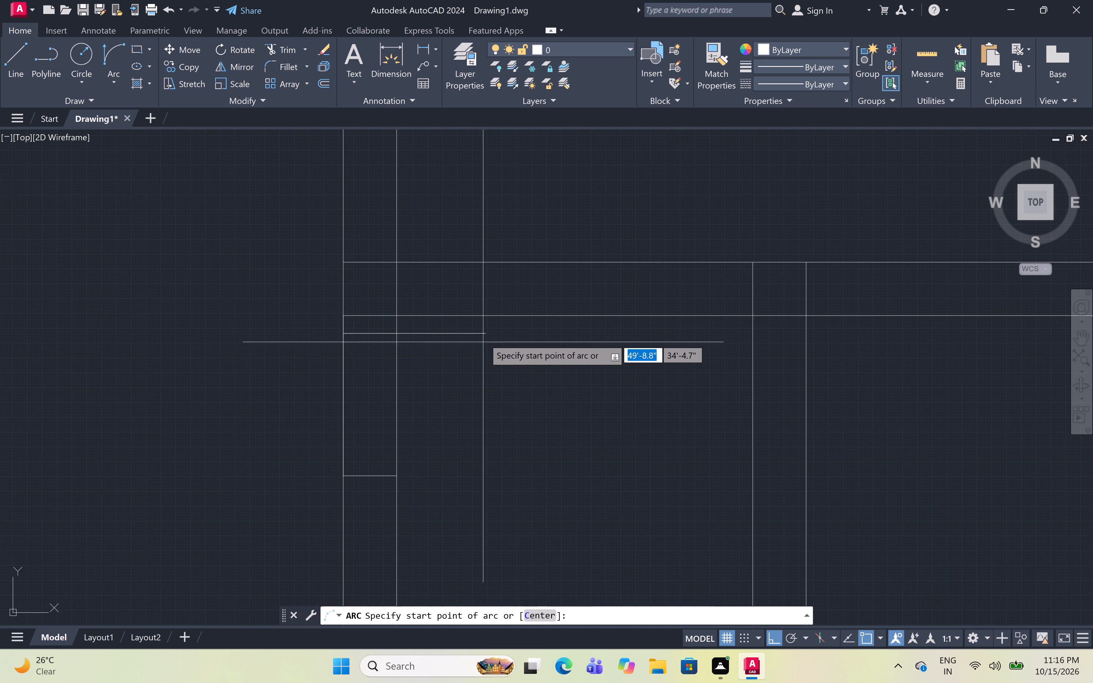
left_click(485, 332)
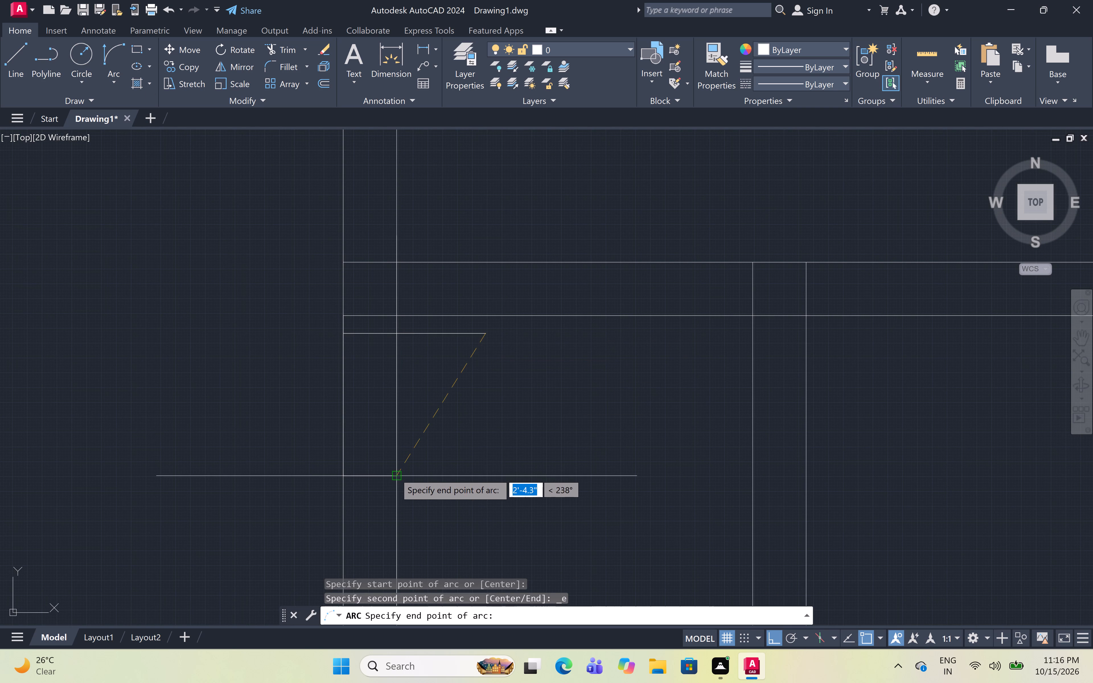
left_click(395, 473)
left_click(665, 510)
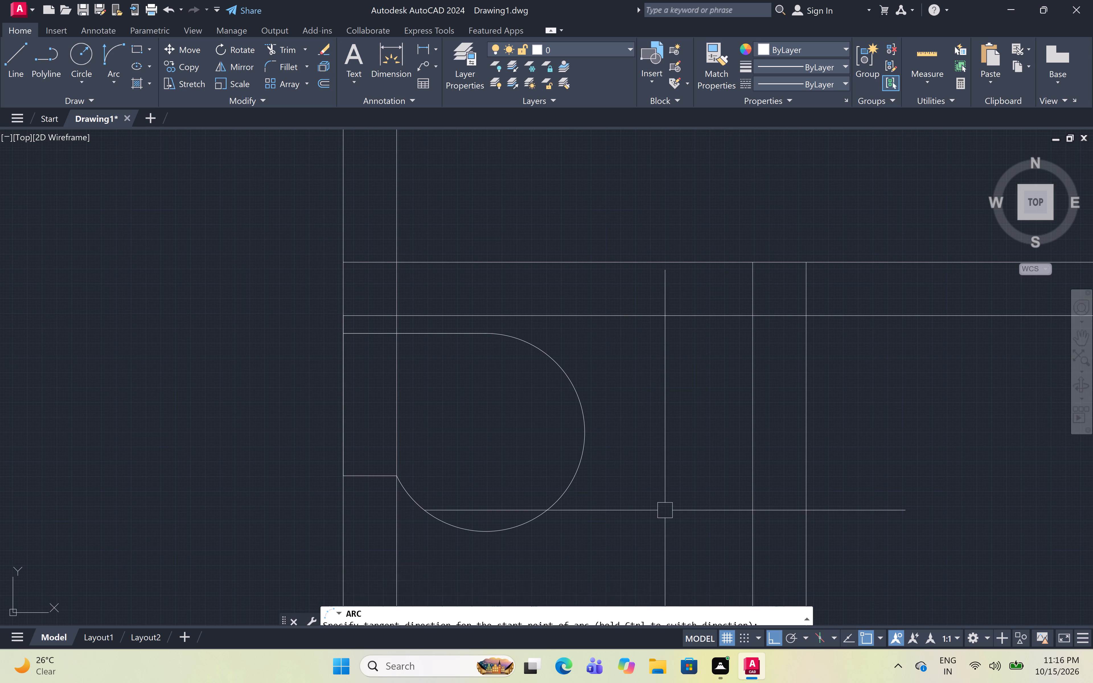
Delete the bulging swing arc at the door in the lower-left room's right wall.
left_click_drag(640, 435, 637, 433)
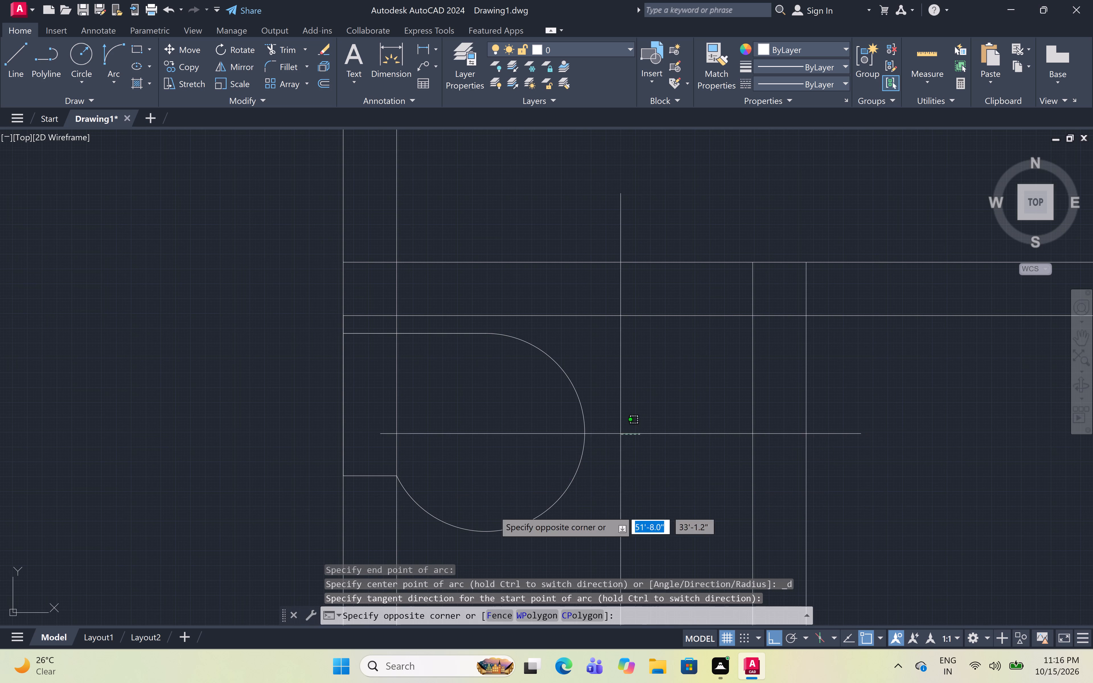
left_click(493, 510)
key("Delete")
Draw the swing of the door in the lower-left room's right wall from leaf tip to jamb's right end, starting vertically downward.
scroll(508, 303, "down", 1)
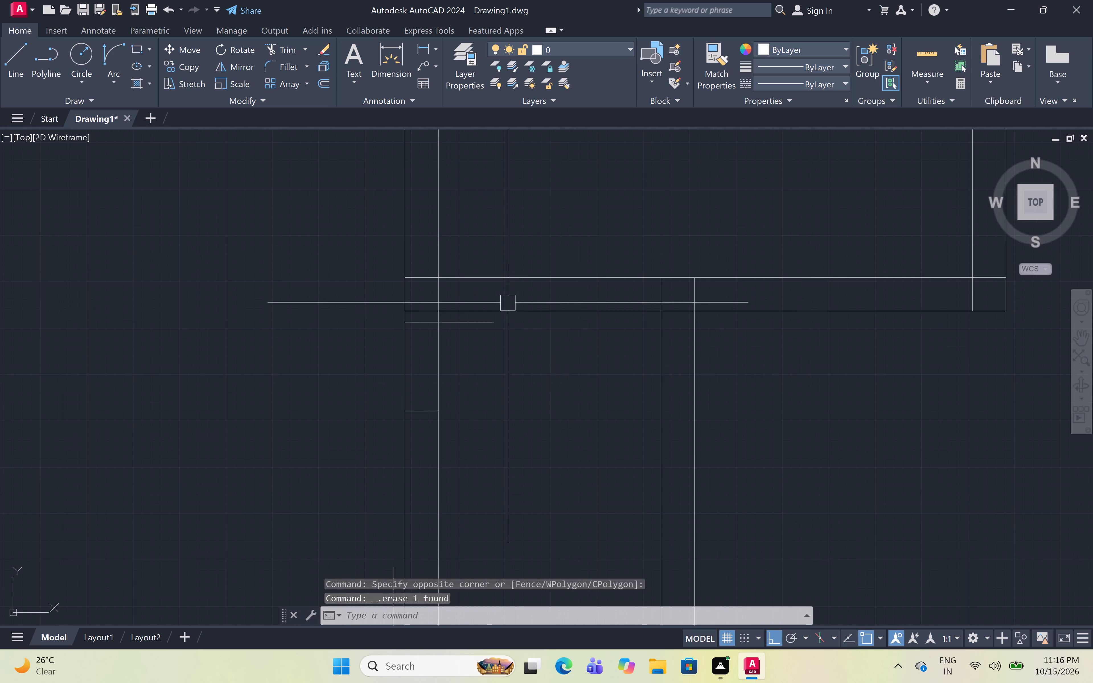
left_click(108, 61)
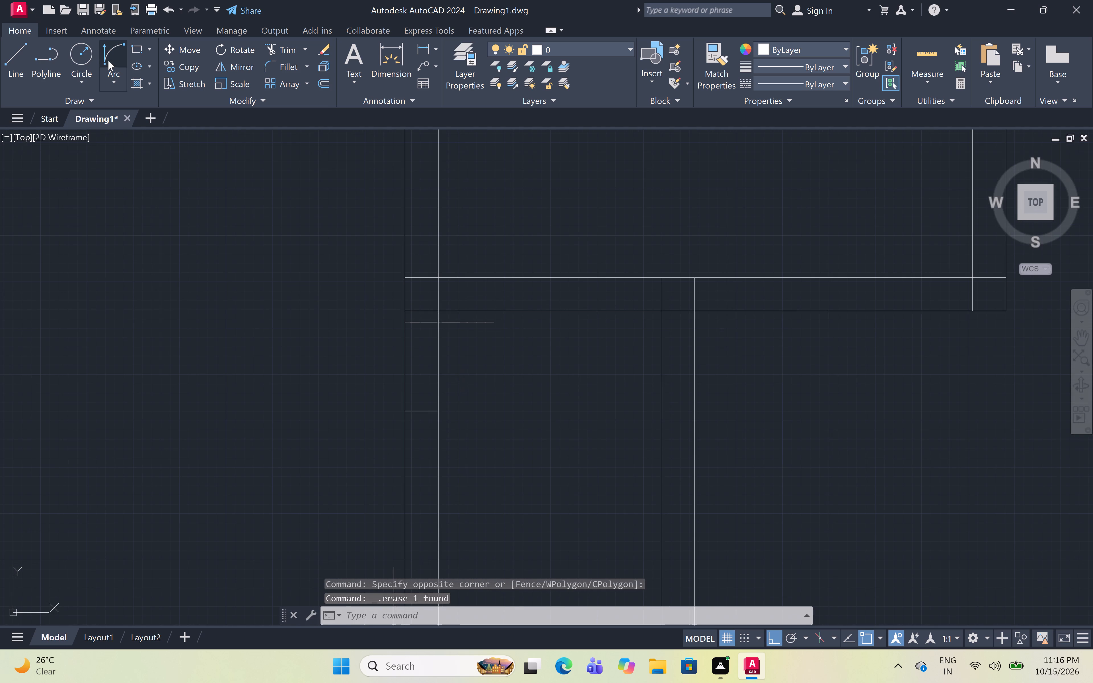
left_click(491, 324)
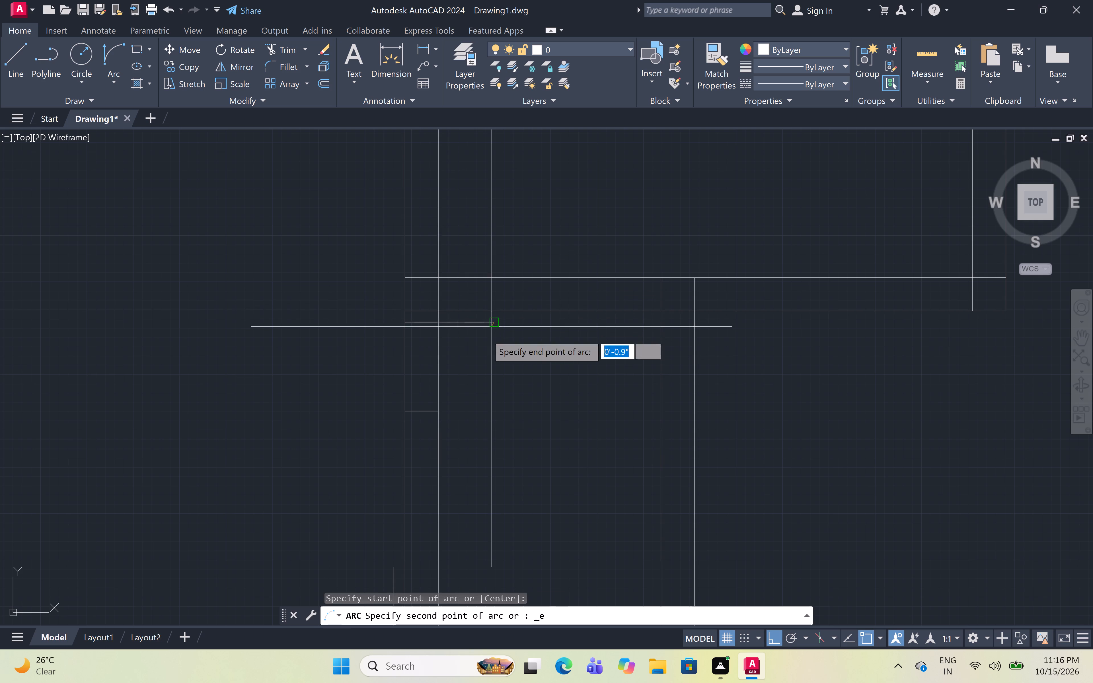
left_click(443, 412)
left_click_drag(591, 478, 589, 473)
Draw the swing of the door in the lower-left room's bottom wall as a start-end-direction arc from leaf tip to jamb's upper end, starting horizontally leftward.
scroll(588, 308, "down", 1)
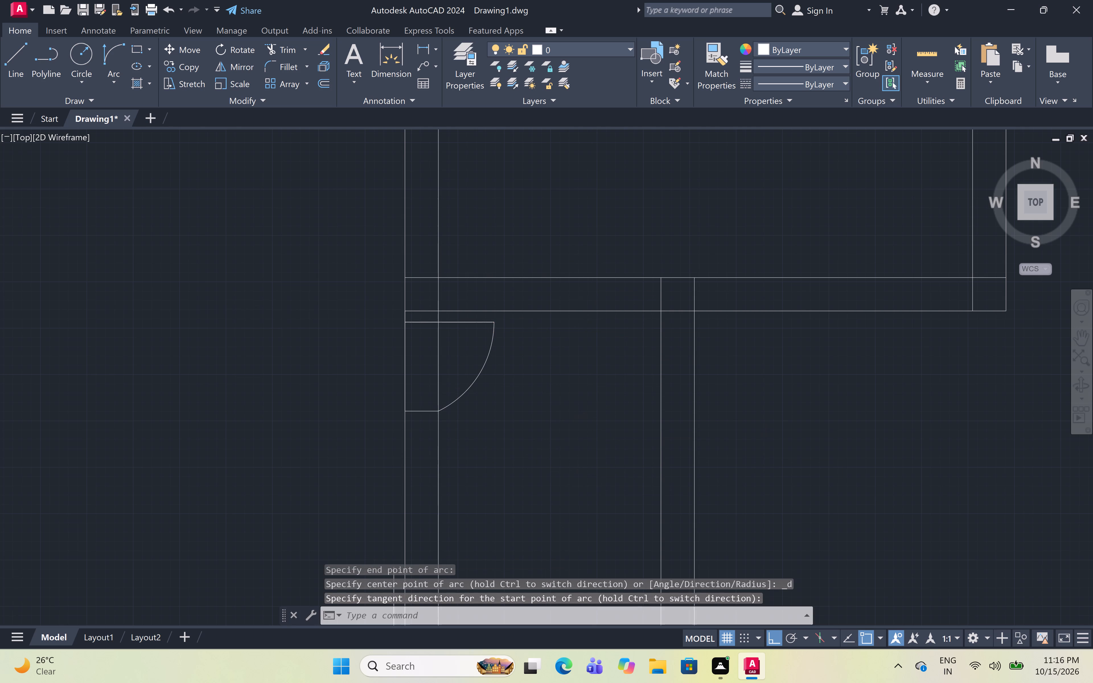
scroll(588, 308, "down", 3)
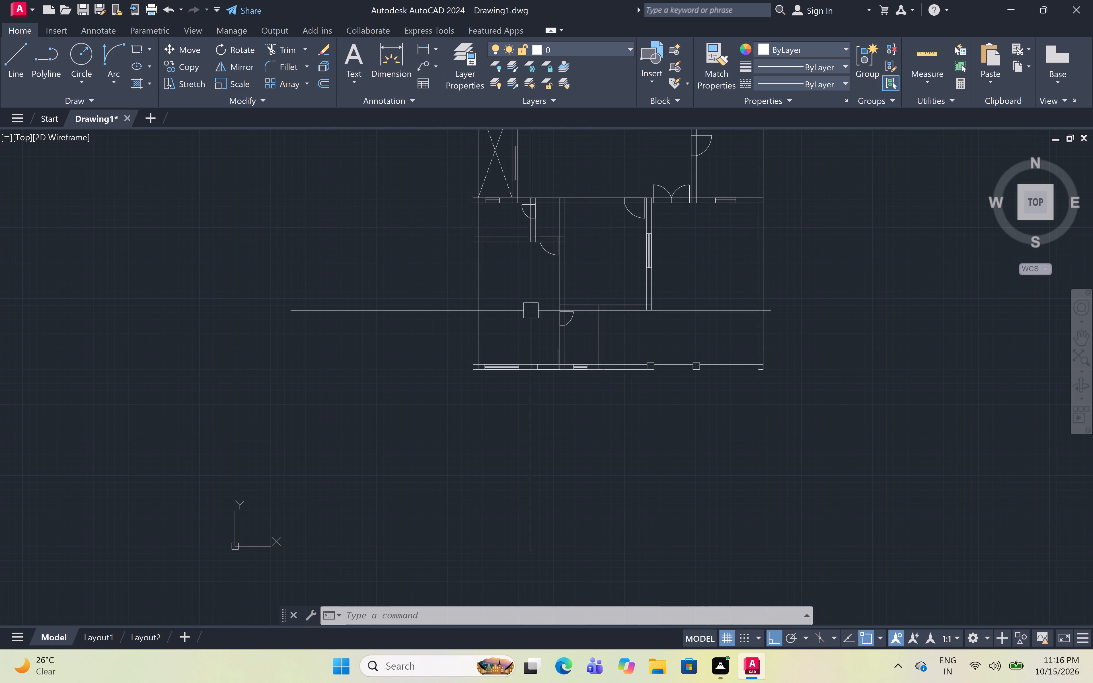
scroll(567, 375, "up", 4)
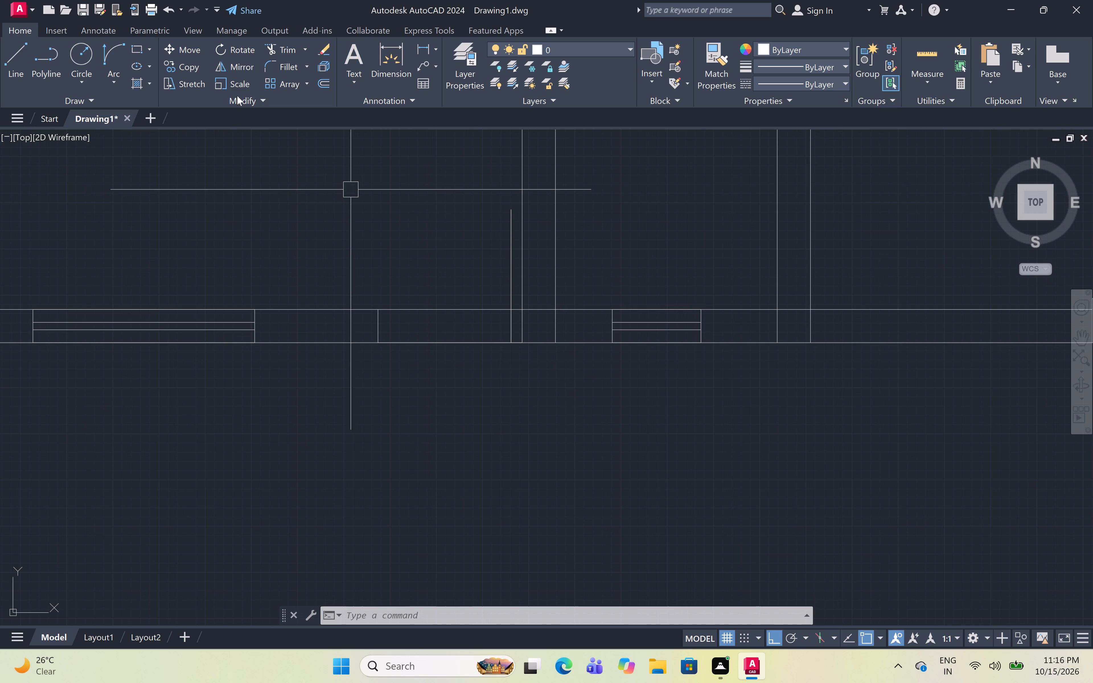
left_click(109, 55)
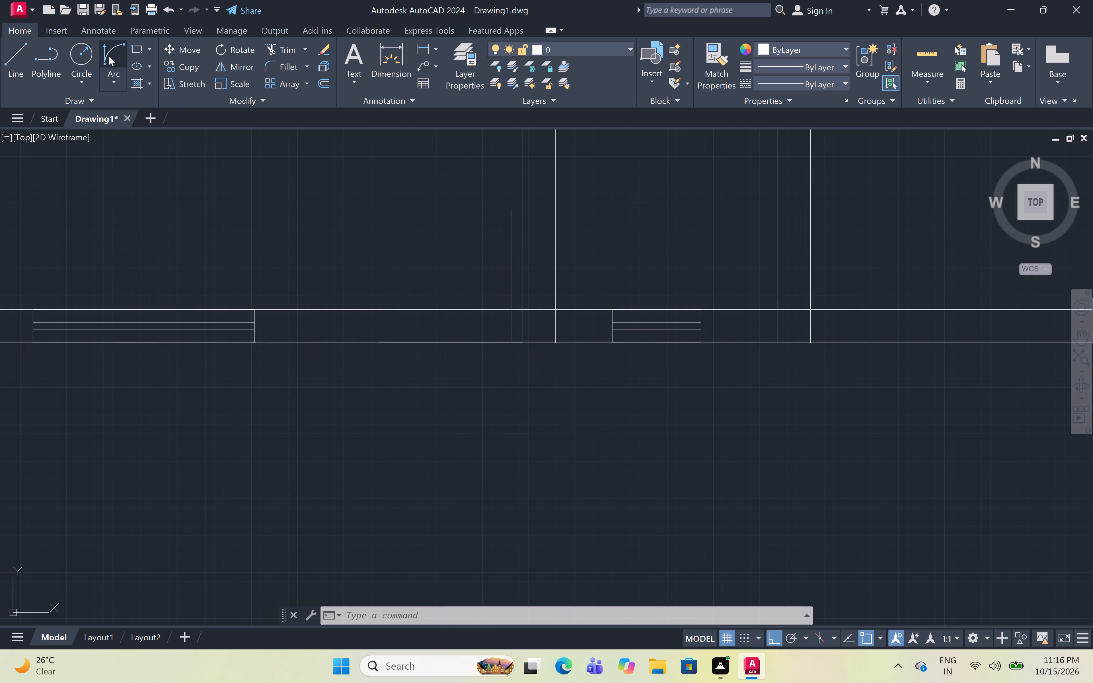
left_click(509, 207)
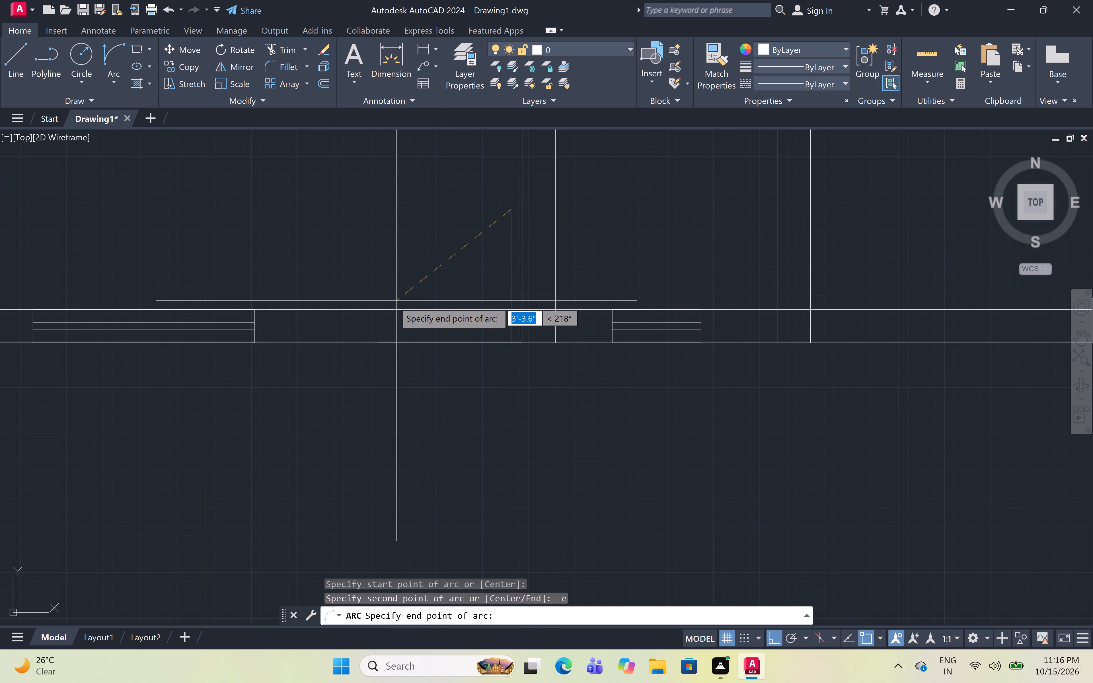
left_click_drag(375, 306, 374, 303)
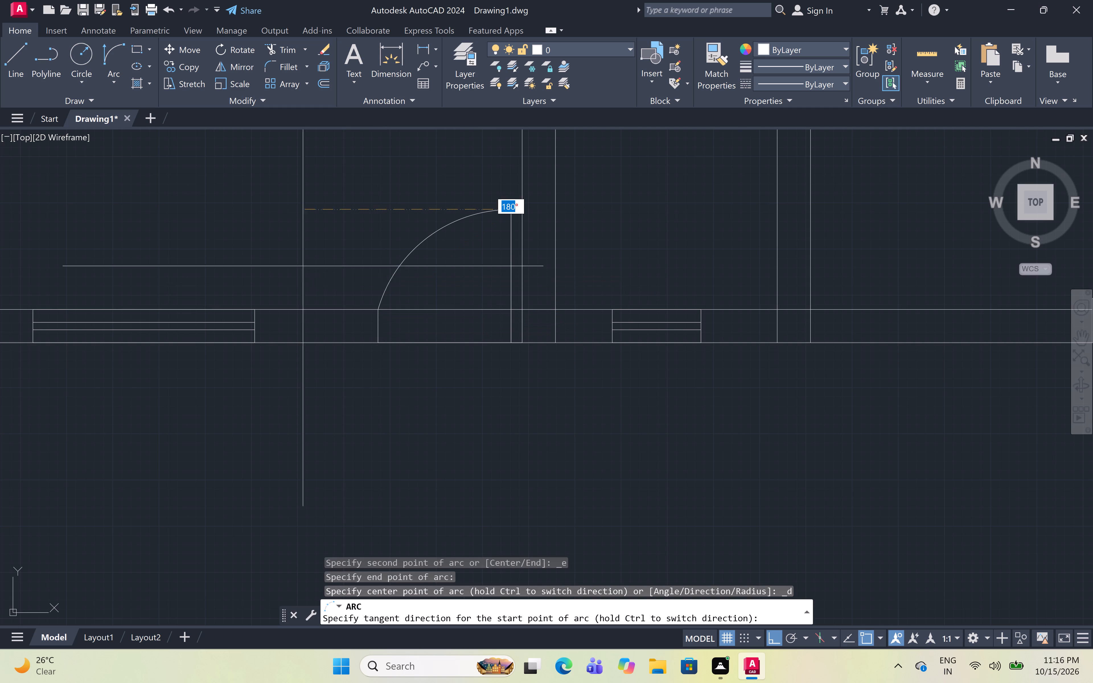
left_click(297, 263)
Offset the leaf lines of the two doors flanking the top dashed-cross area by 1" toward their swing arcs.
scroll(392, 229, "down", 2)
middle_click_drag(391, 221, 391, 353)
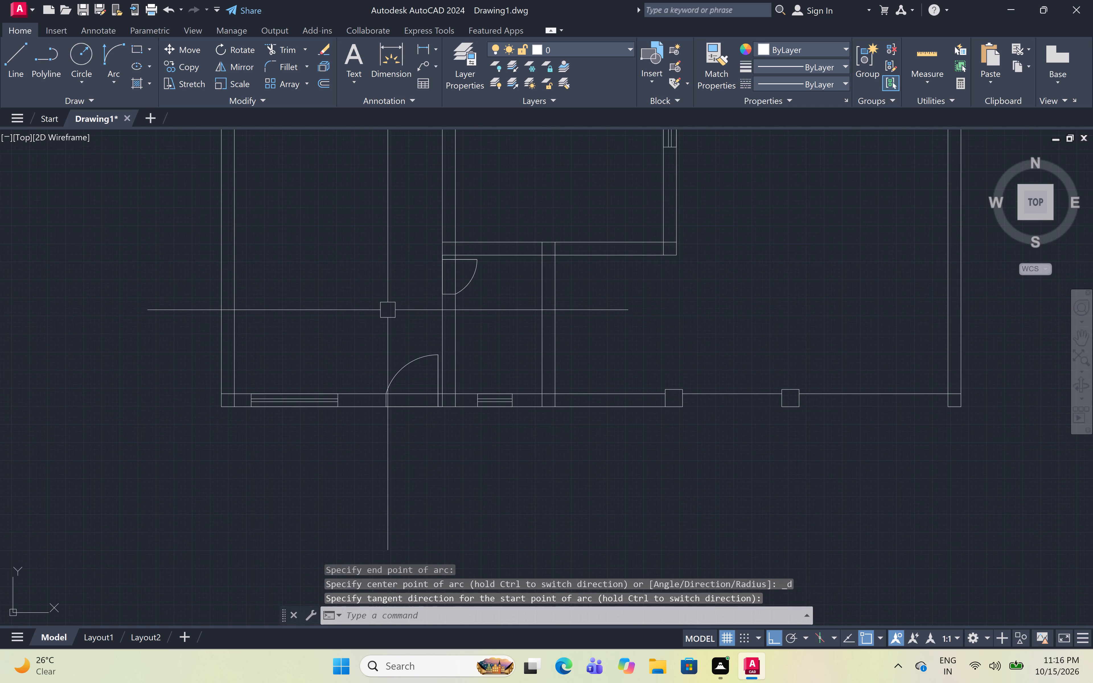
scroll(387, 306, "down", 1)
middle_click_drag(388, 305, 391, 394)
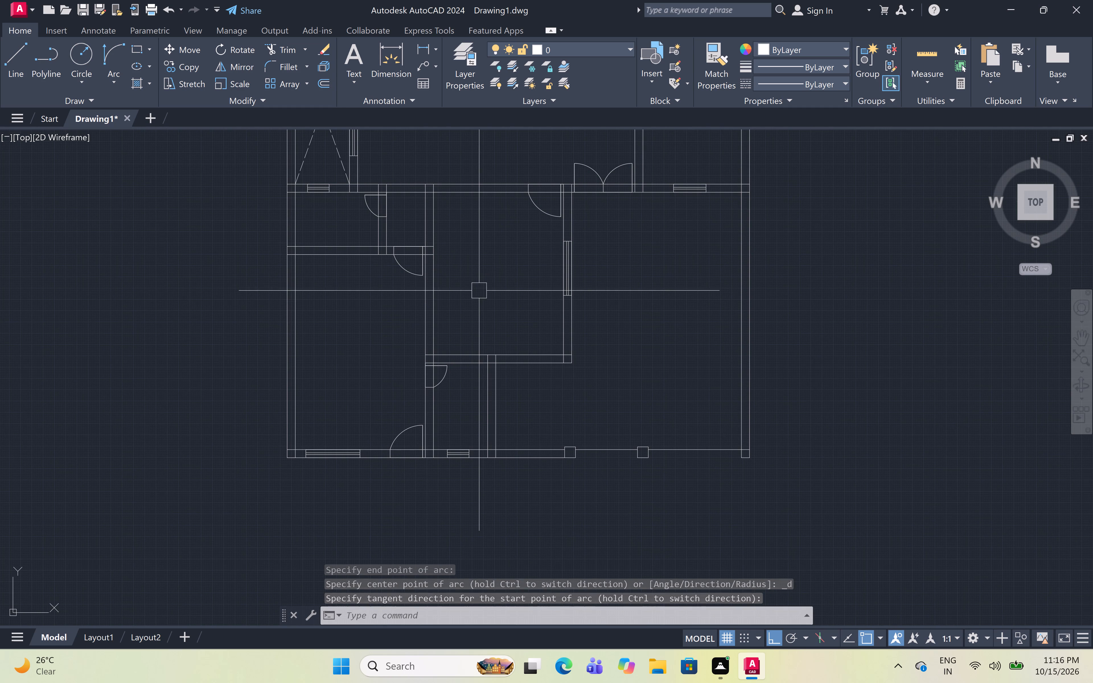
middle_click_drag(509, 248, 487, 440)
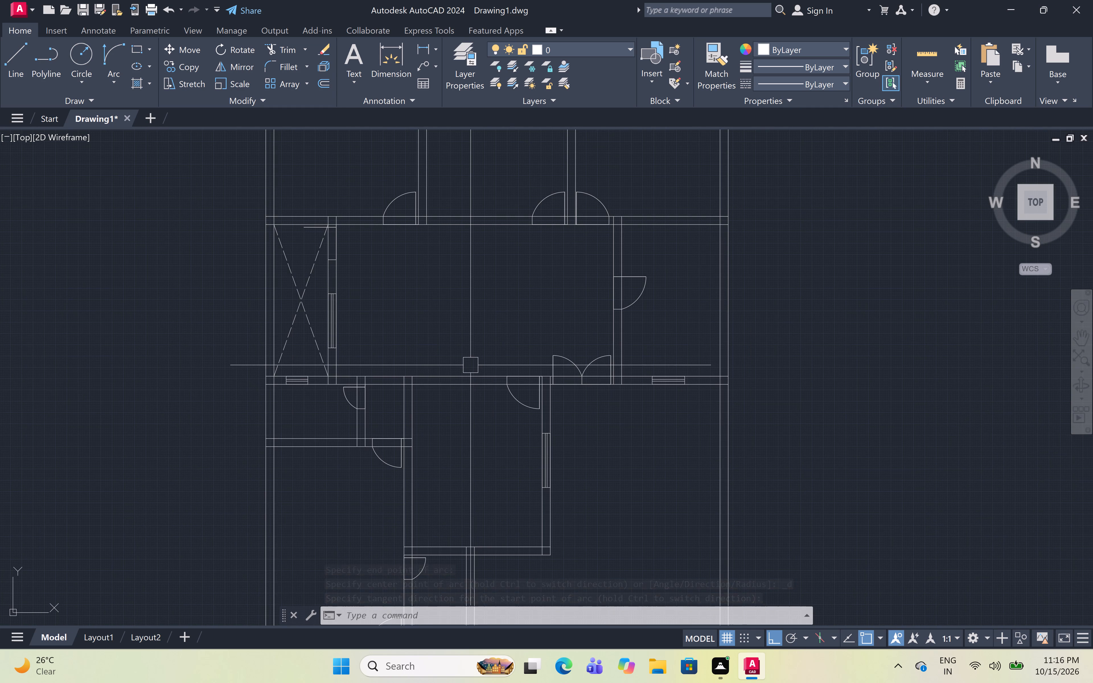
scroll(487, 346, "down", 2)
middle_click_drag(488, 340, 488, 418)
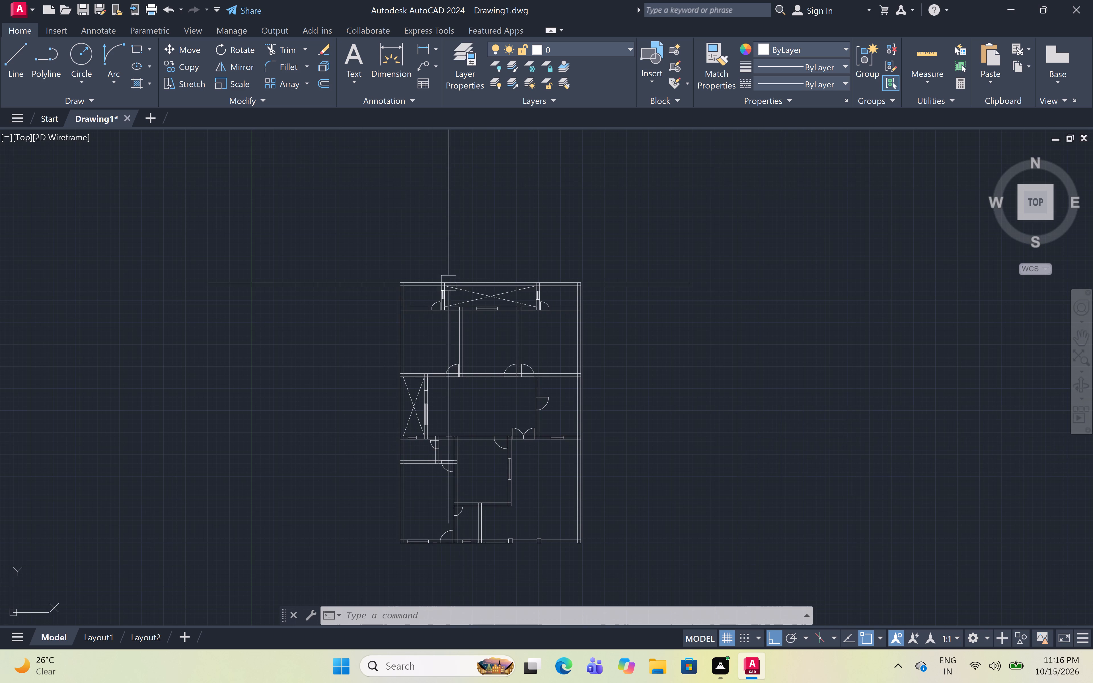
scroll(438, 308, "up", 6)
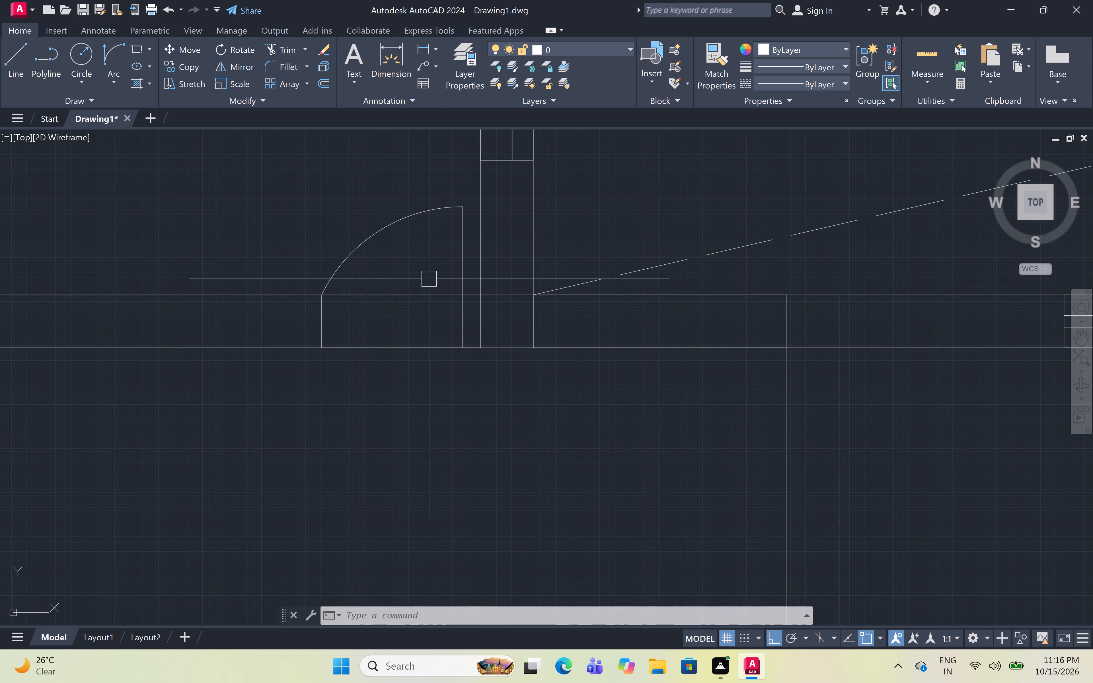
type("off")
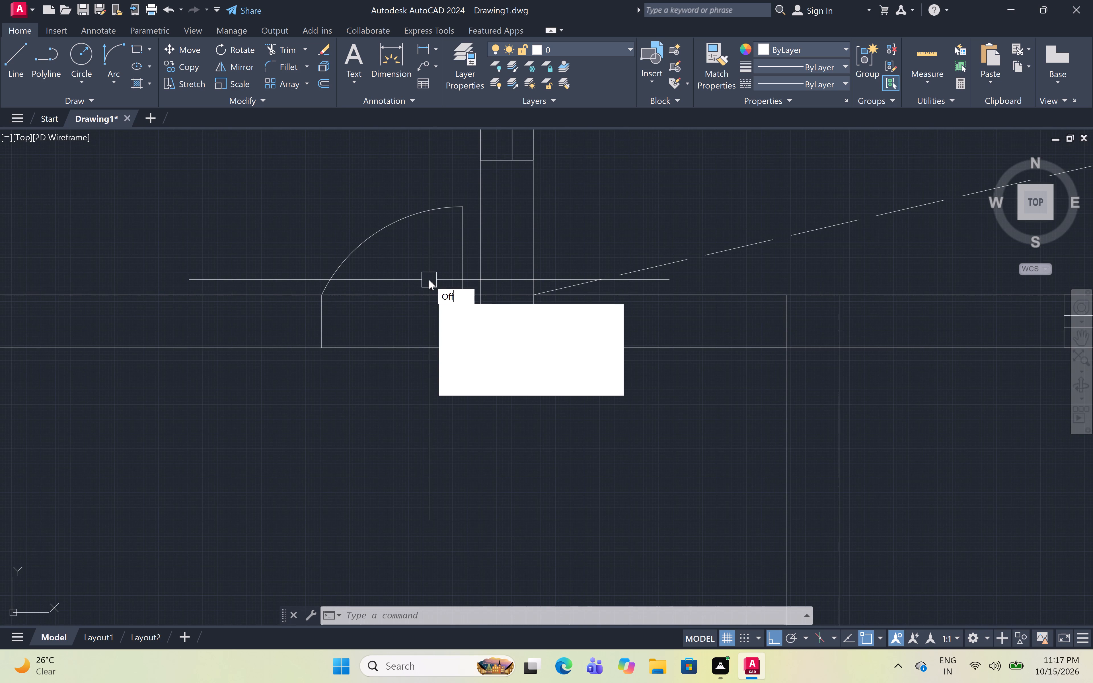
key("space")
key("1")
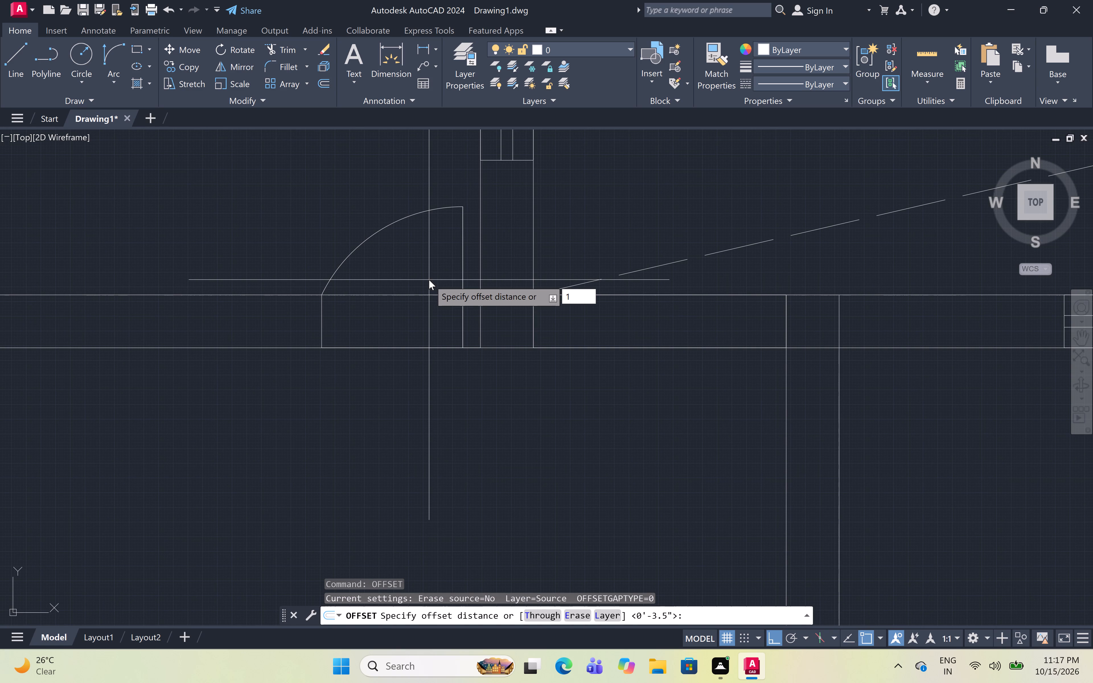
key("shift+quotedbl")
key("space")
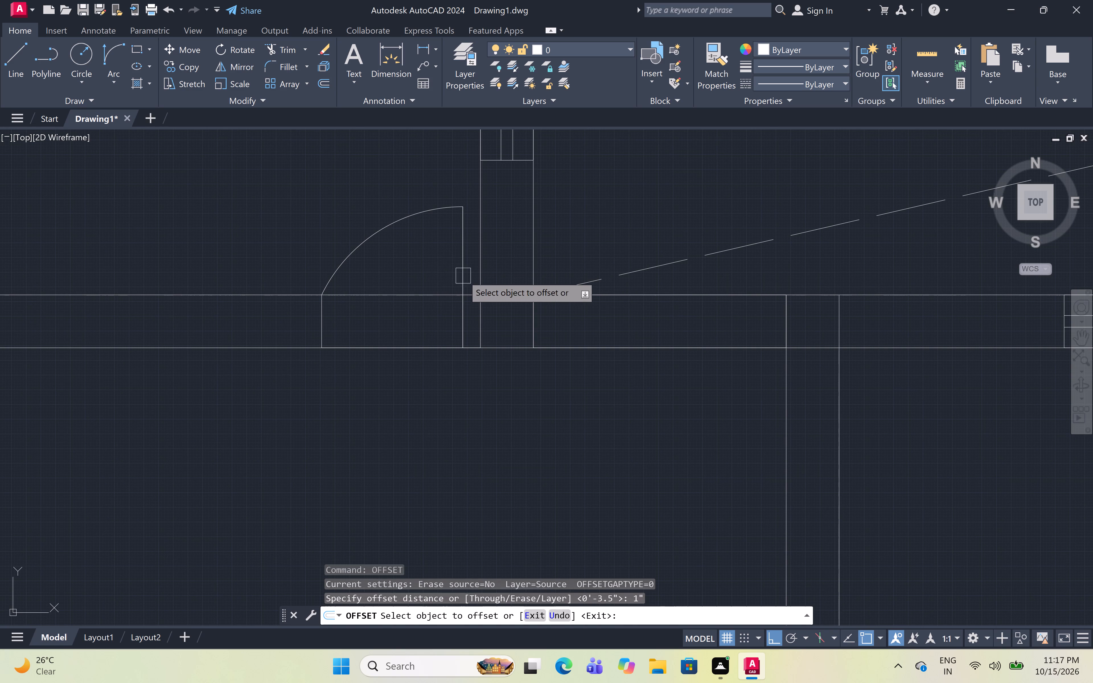
left_click_drag(463, 275, 460, 273)
left_click(428, 273)
scroll(428, 247, "down", 3)
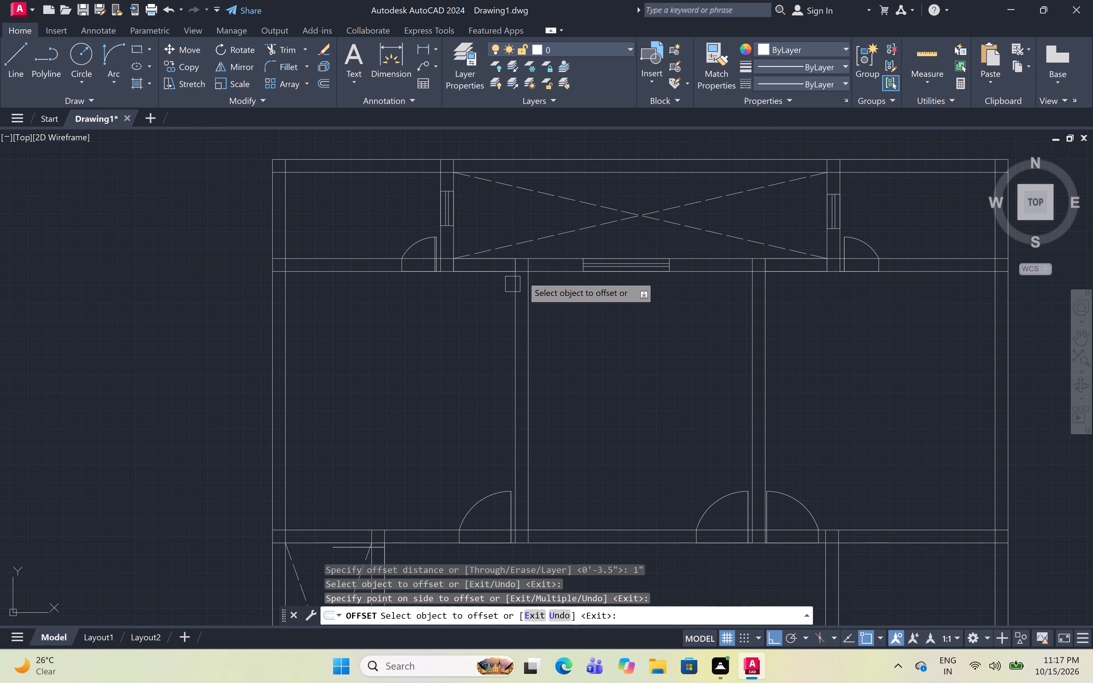
scroll(536, 283, "down", 1)
scroll(736, 260, "up", 5)
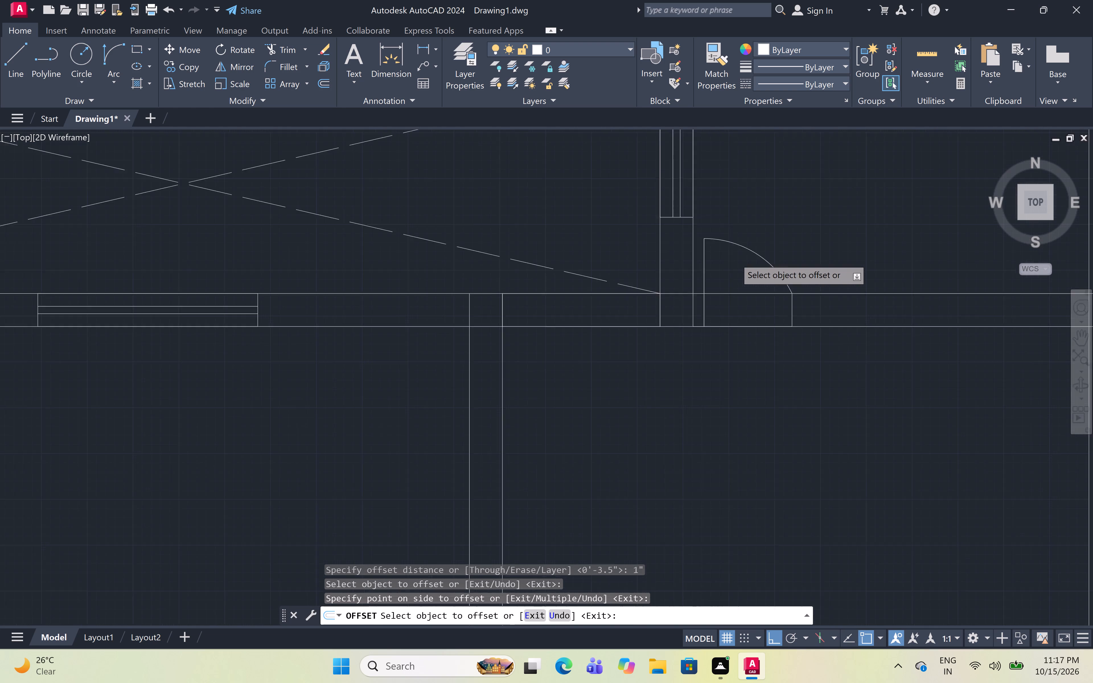
left_click(683, 275)
left_click(738, 263)
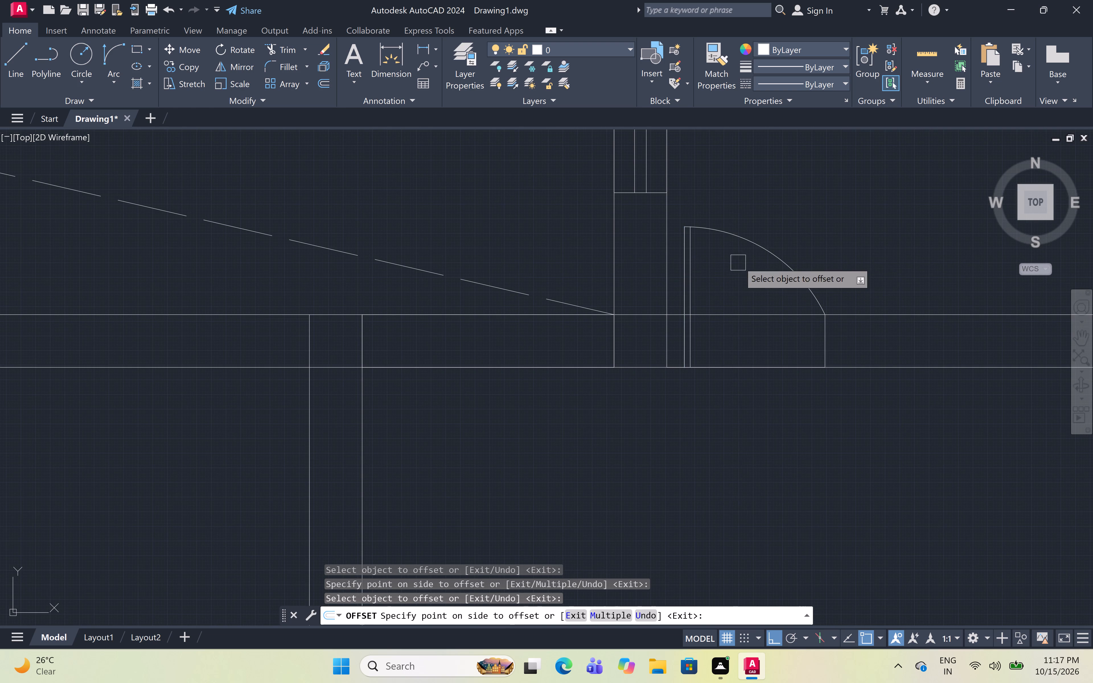
Offset the leaf lines of the three doors in the wall above the central hall 1" toward their swing arcs.
scroll(703, 215, "down", 5)
scroll(689, 330, "up", 4)
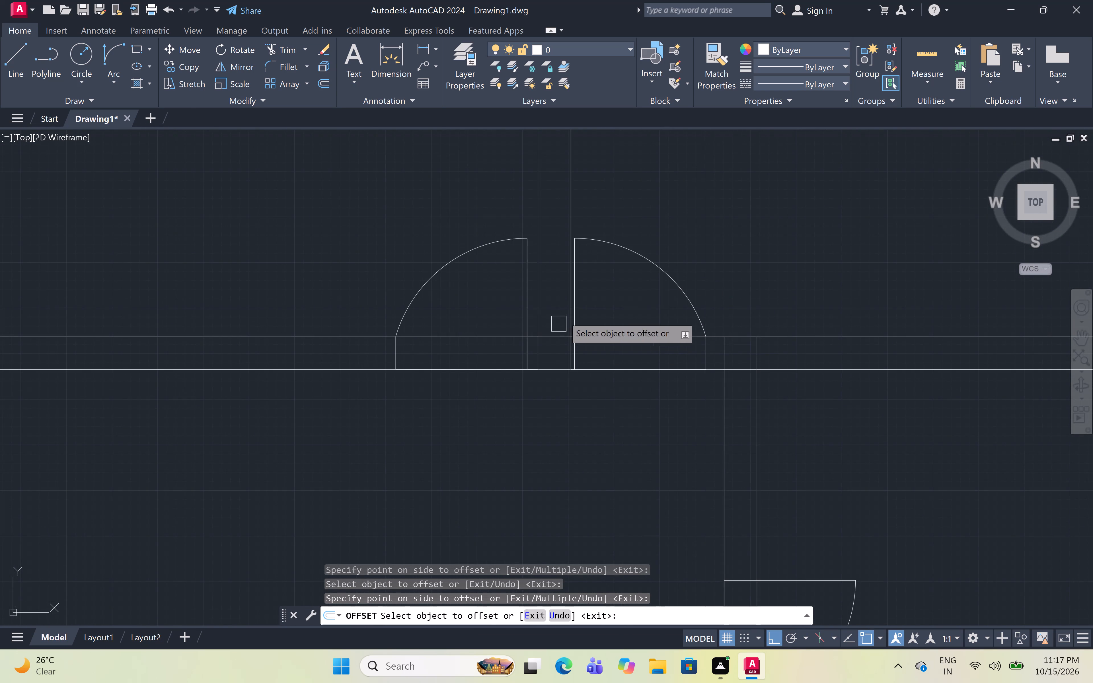
scroll(588, 282, "up", 2)
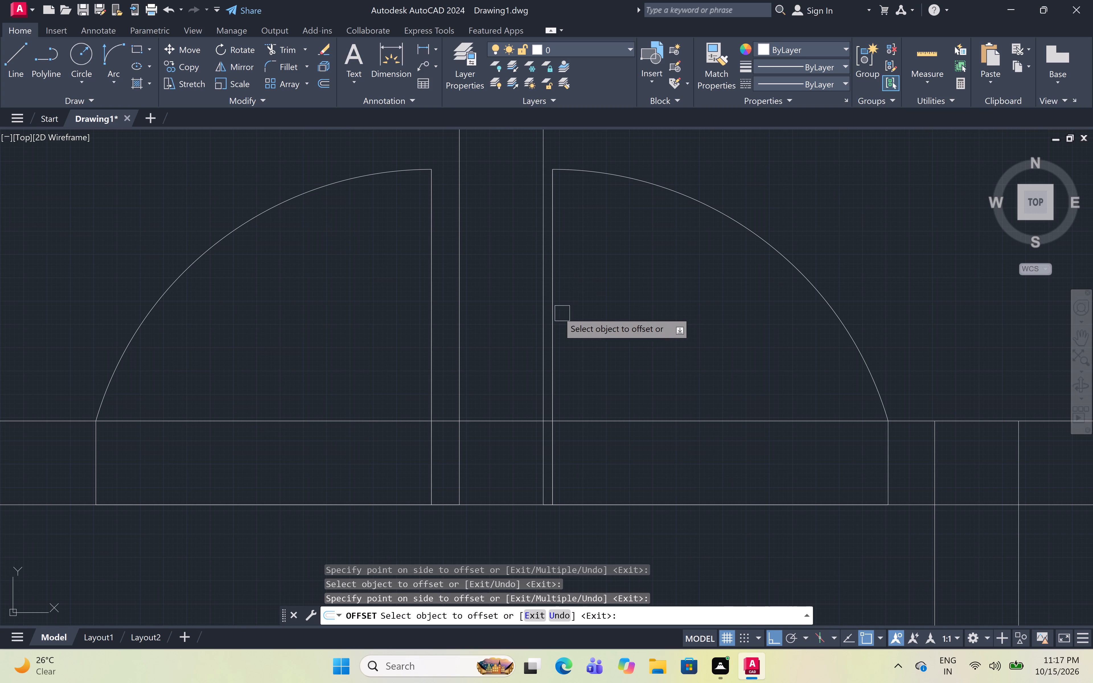
left_click(555, 309)
left_click(613, 293)
scroll(602, 294, "down", 2)
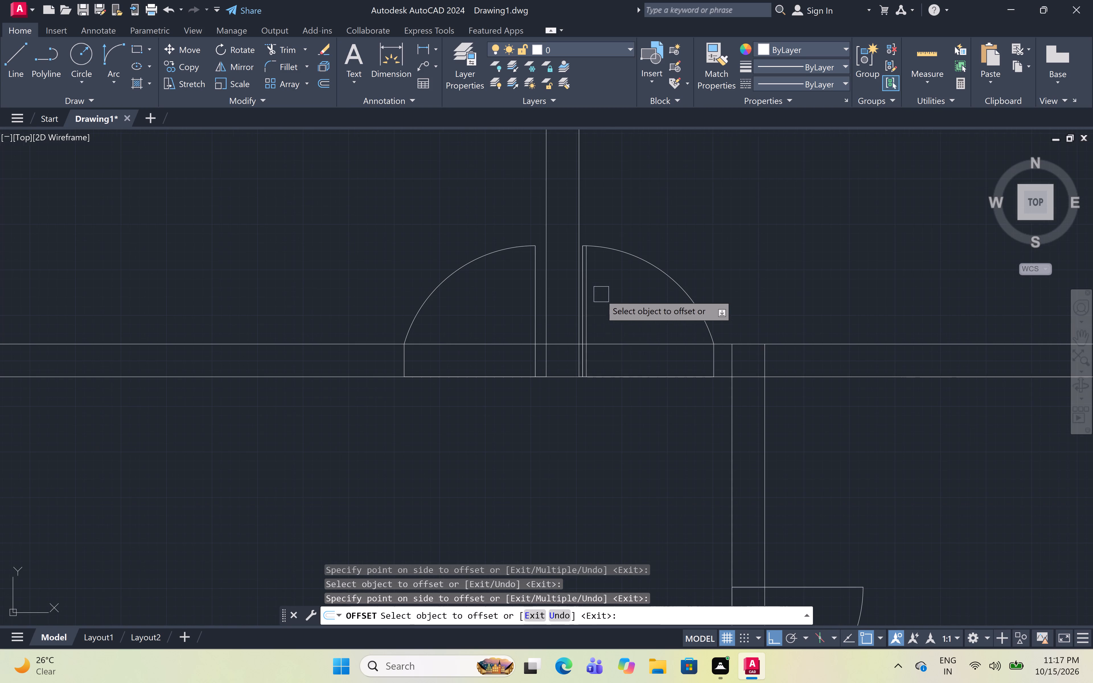
scroll(532, 332, "up", 2)
left_click_drag(536, 317, 527, 324)
left_click(416, 360)
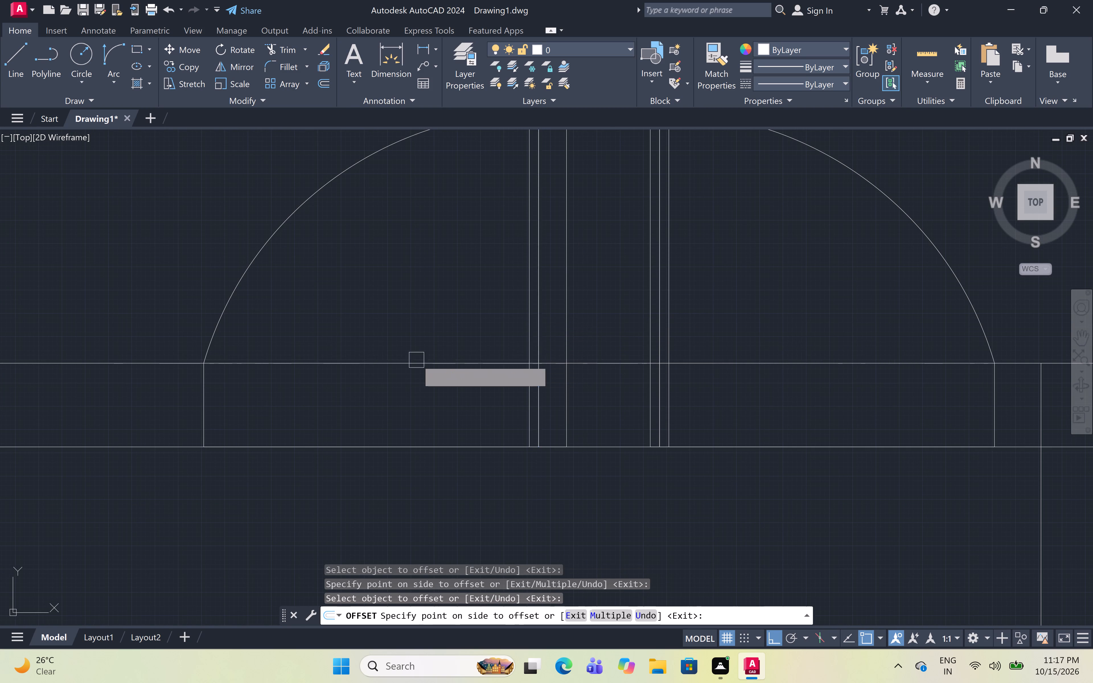
scroll(502, 298, "down", 4)
middle_click_drag(174, 416, 344, 369)
scroll(326, 212, "up", 2)
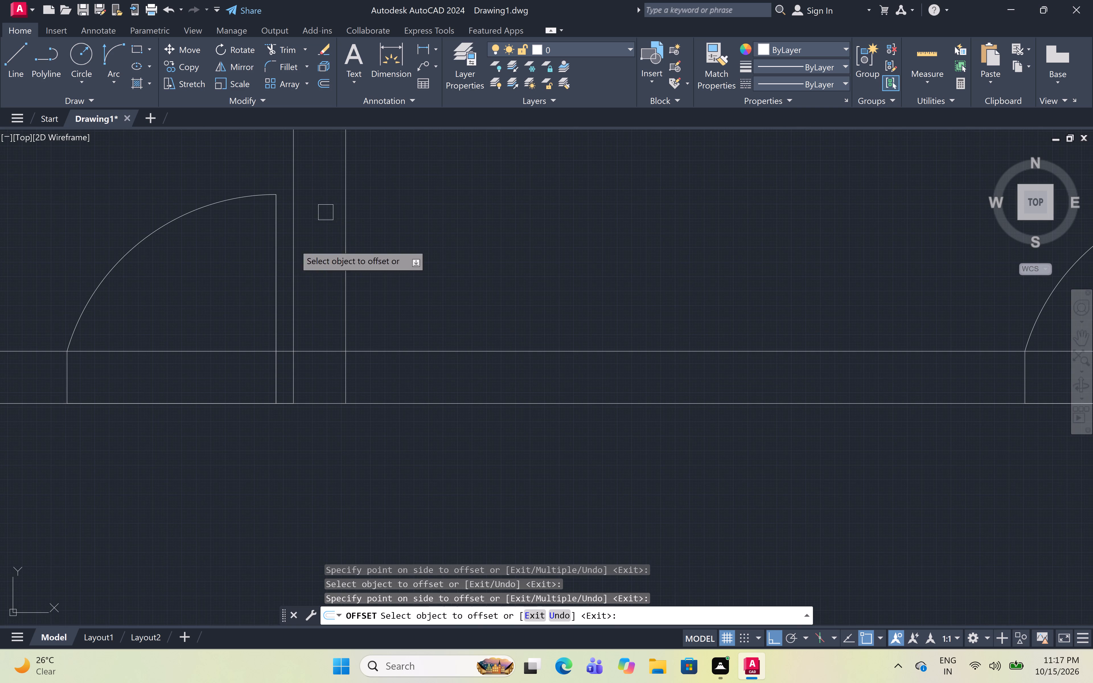
left_click(281, 252)
left_click(231, 273)
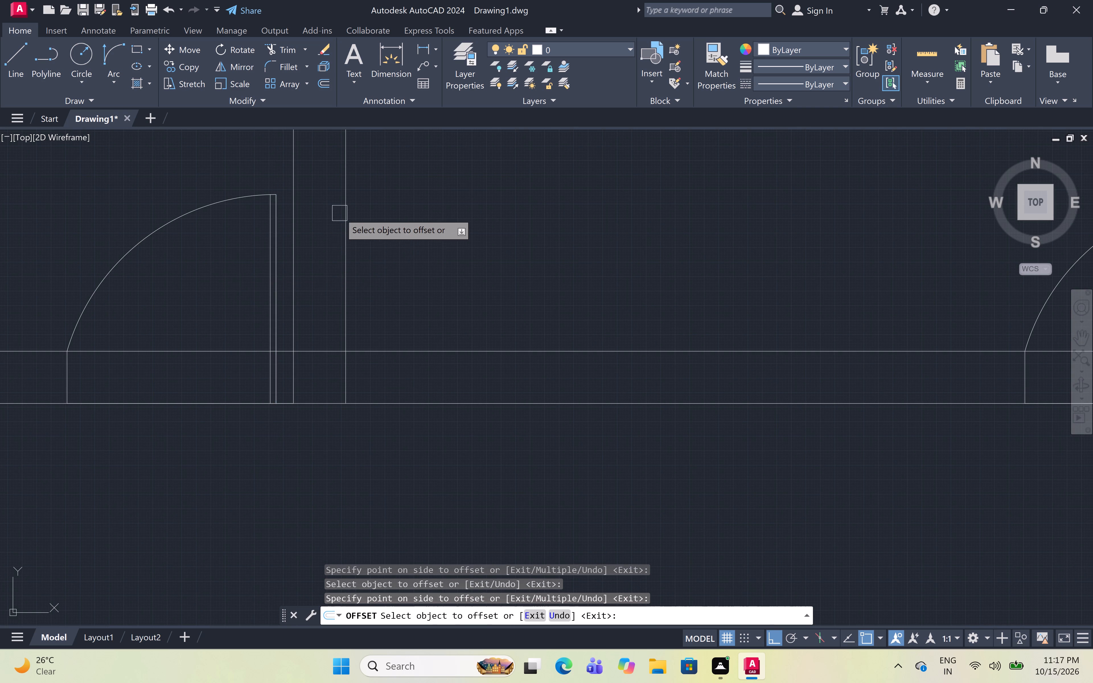
Offset the leaf line of the door in the central hall's right wall 1" downward, inside its swing.
scroll(340, 213, "down", 4)
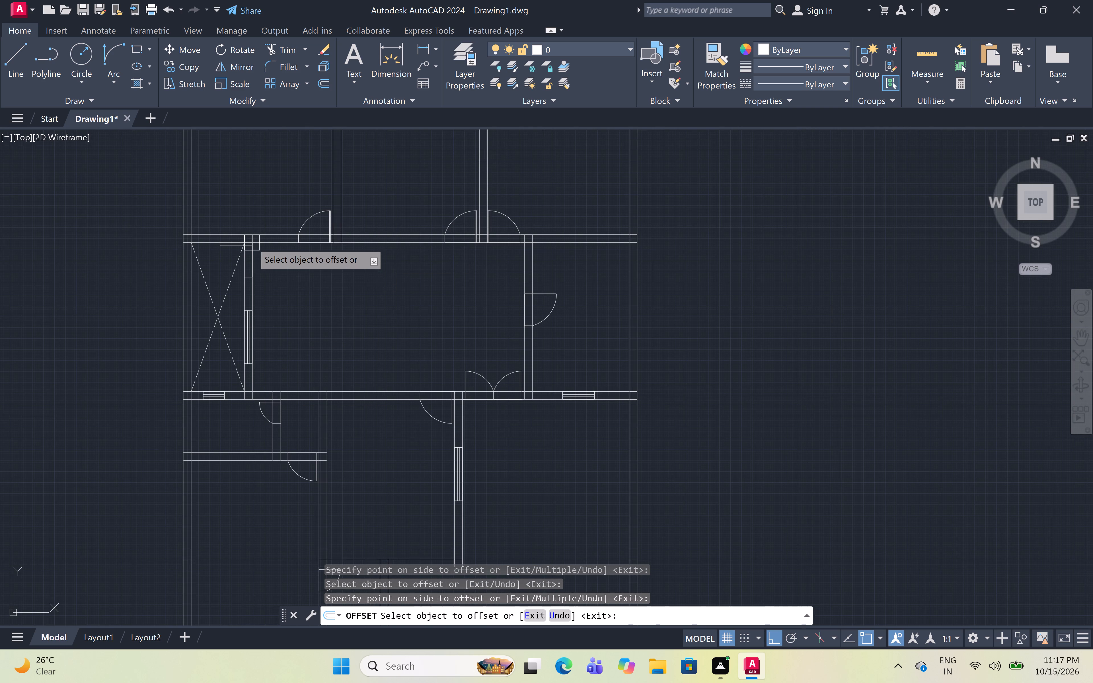
scroll(251, 243, "up", 4)
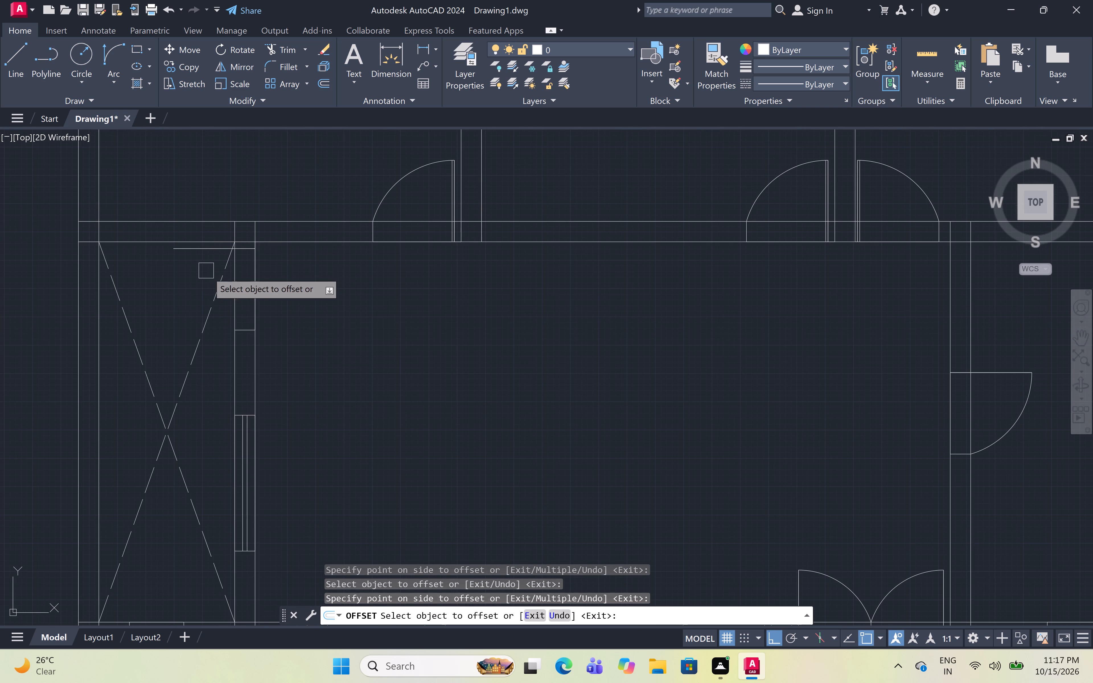
scroll(326, 298, "down", 5)
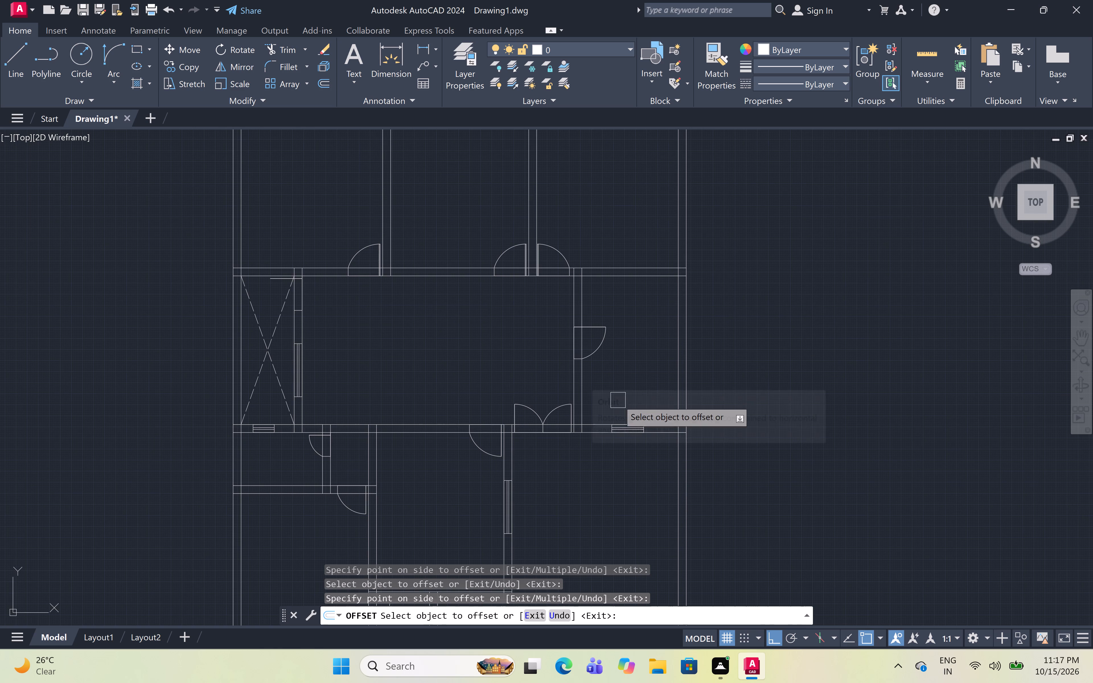
scroll(582, 332, "up", 4)
left_click(602, 311)
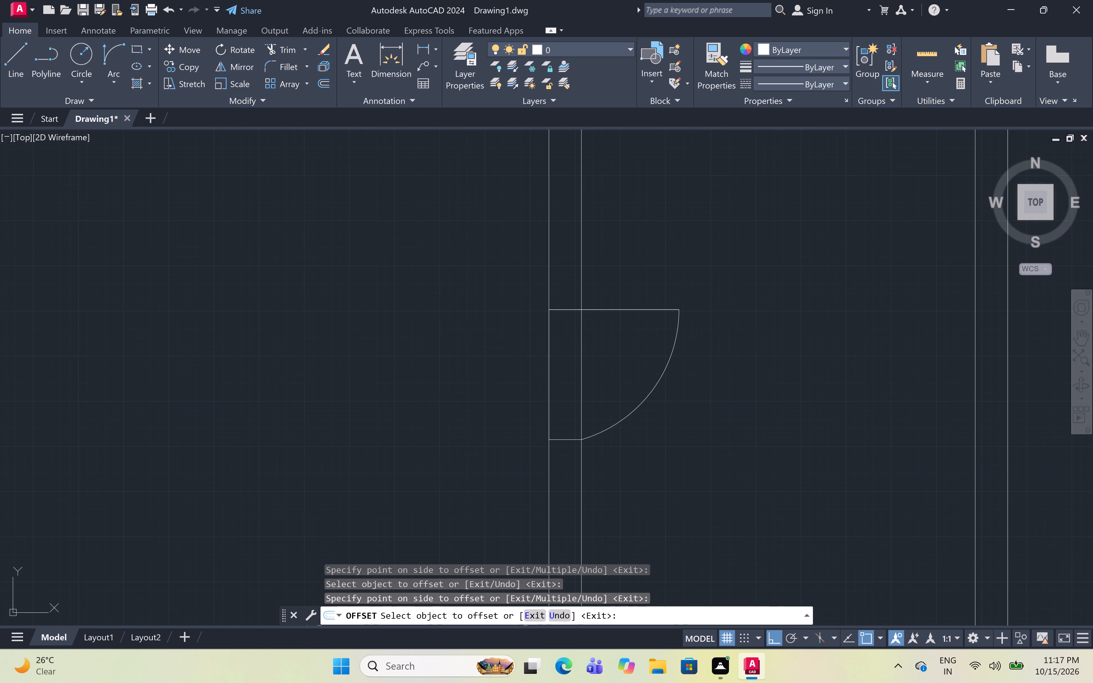
left_click(605, 365)
Offset both leaf lines of the double door in the central hall's bottom wall 1" inward toward each other.
scroll(615, 291, "down", 4)
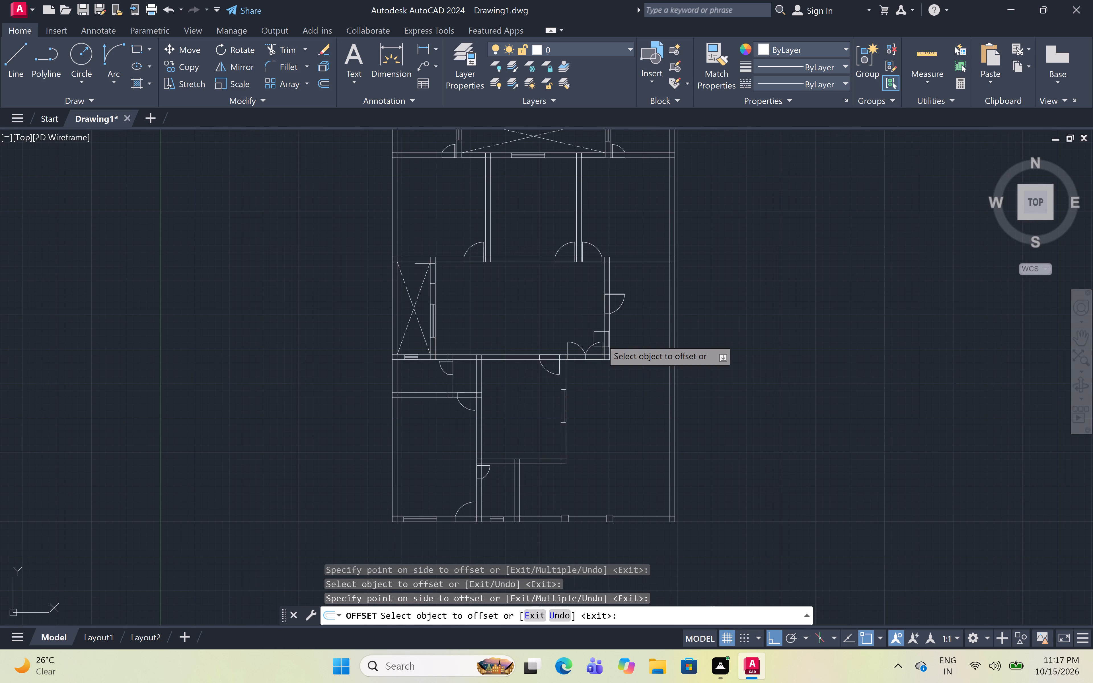
scroll(589, 356, "up", 6)
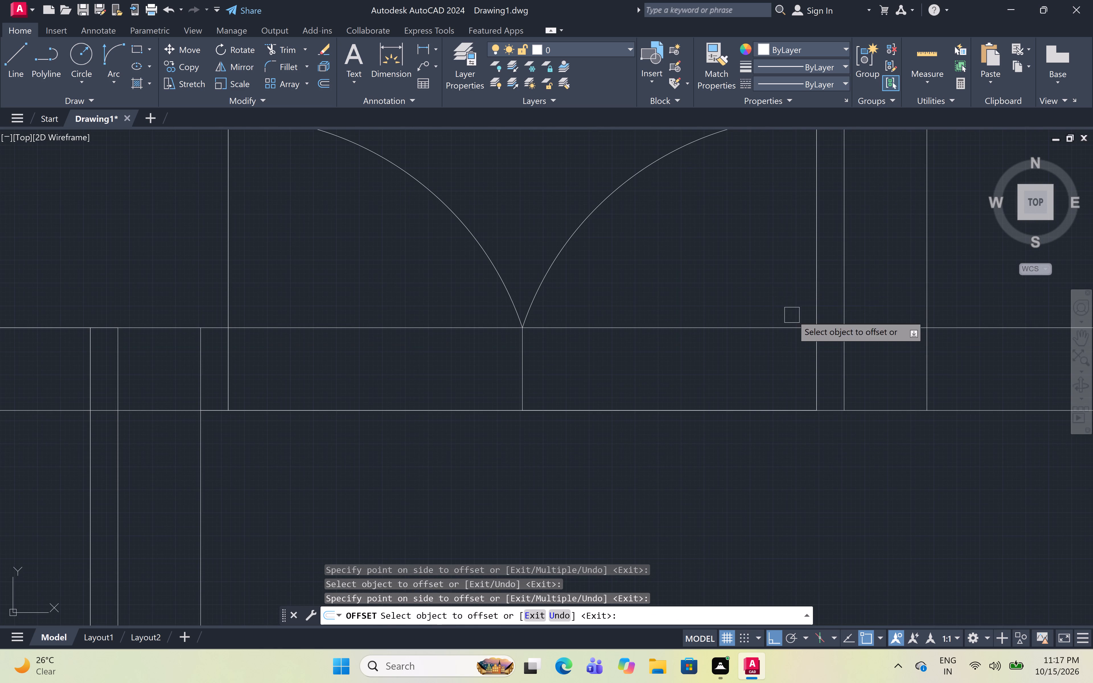
left_click(816, 291)
left_click(766, 296)
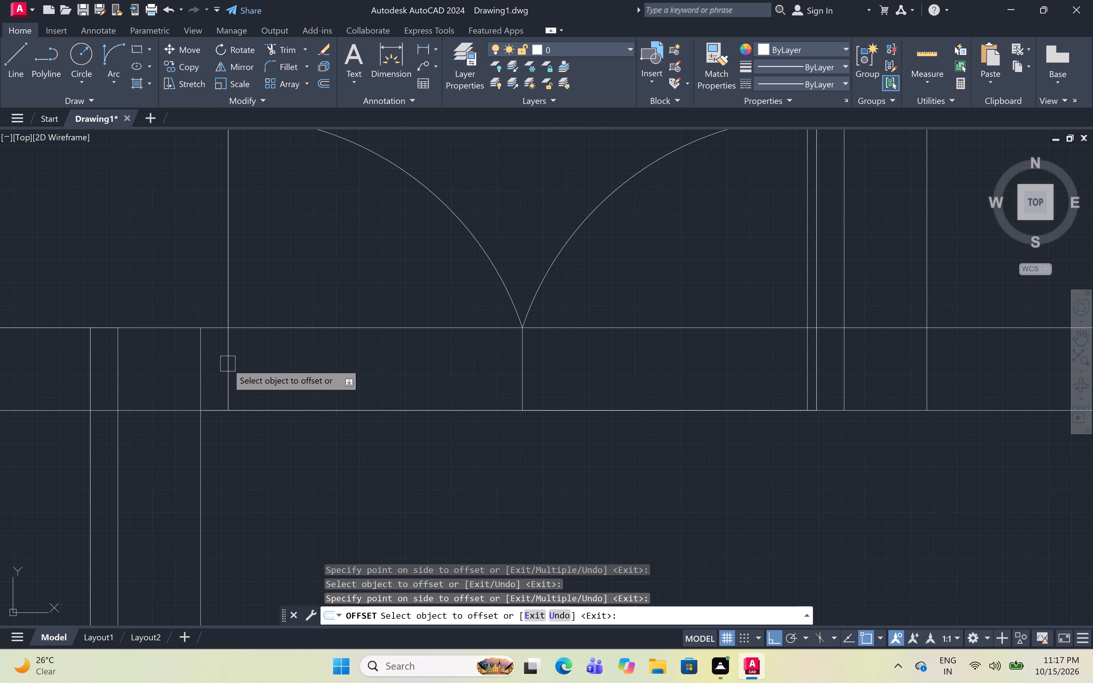
left_click(230, 288)
left_click(286, 276)
Offset the leaf of the door beside the double door 1" leftward and the small left room's right-wall door leaf 1" downward.
scroll(373, 248, "down", 3)
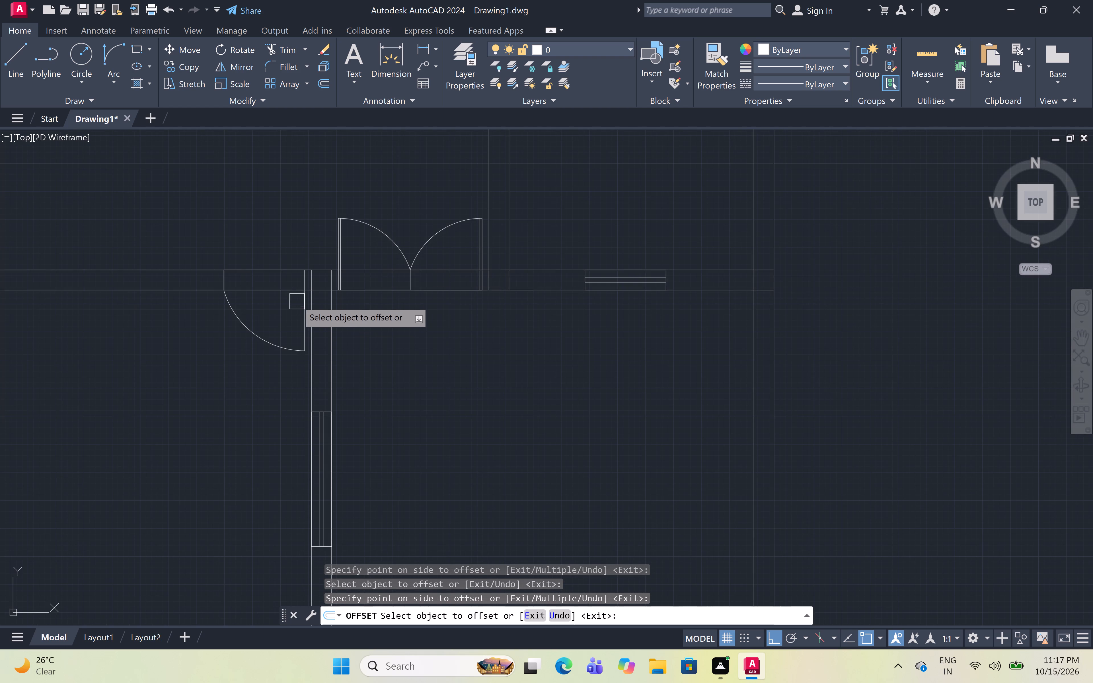
scroll(254, 296, "up", 3)
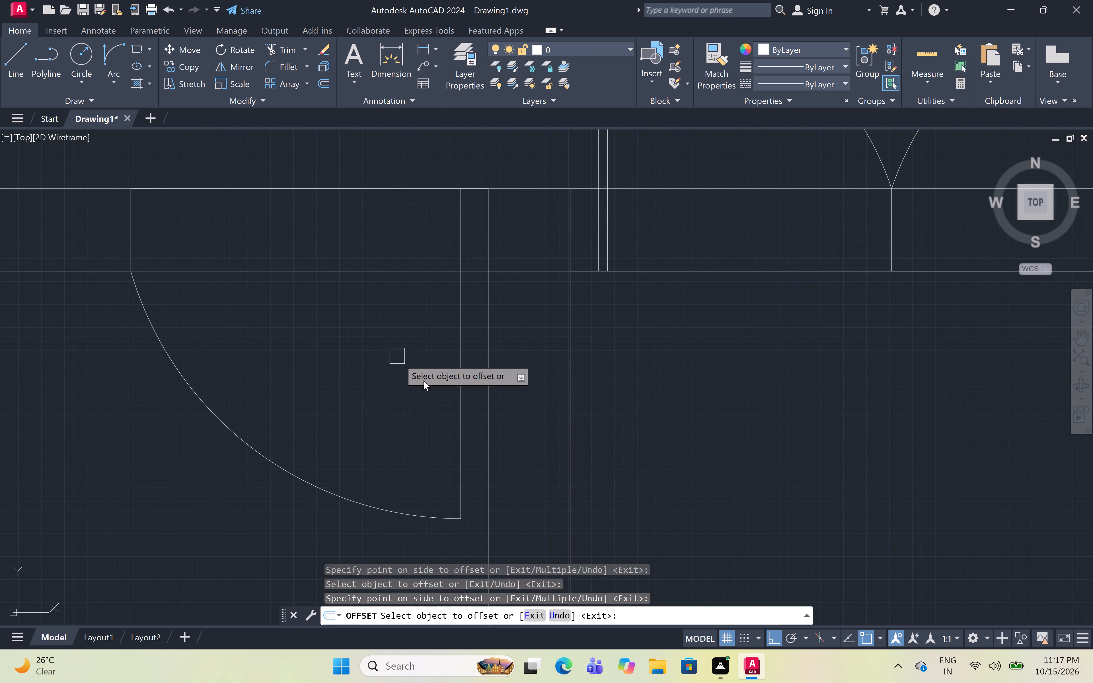
left_click_drag(459, 389, 448, 388)
left_click(398, 378)
scroll(485, 303, "down", 4)
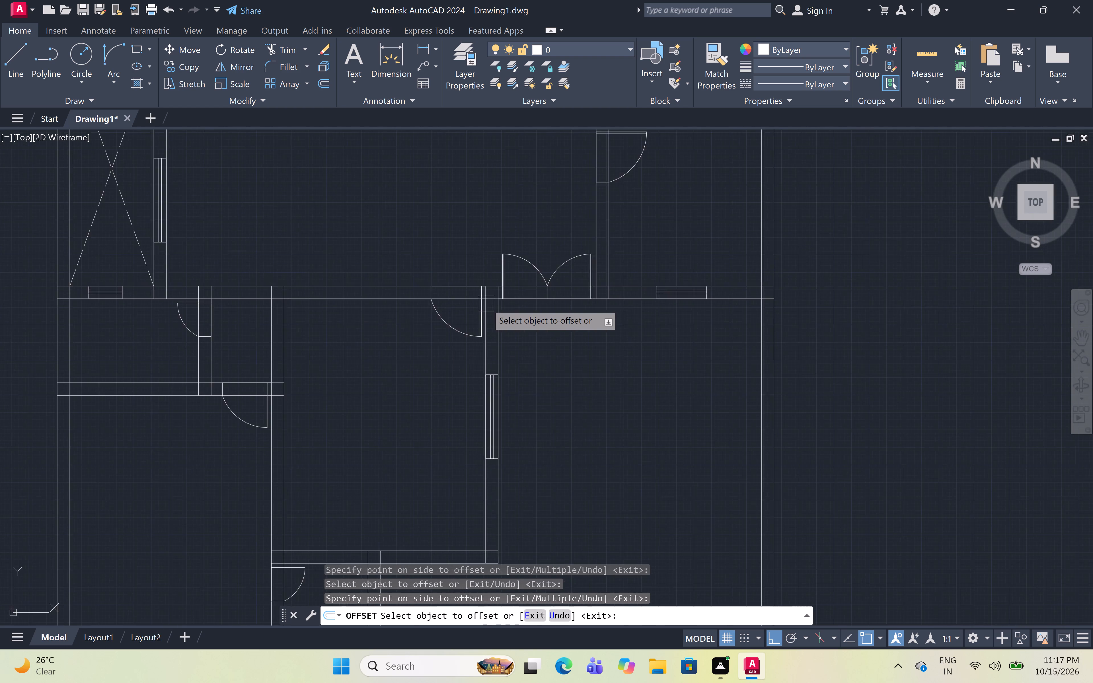
scroll(354, 339, "down", 1)
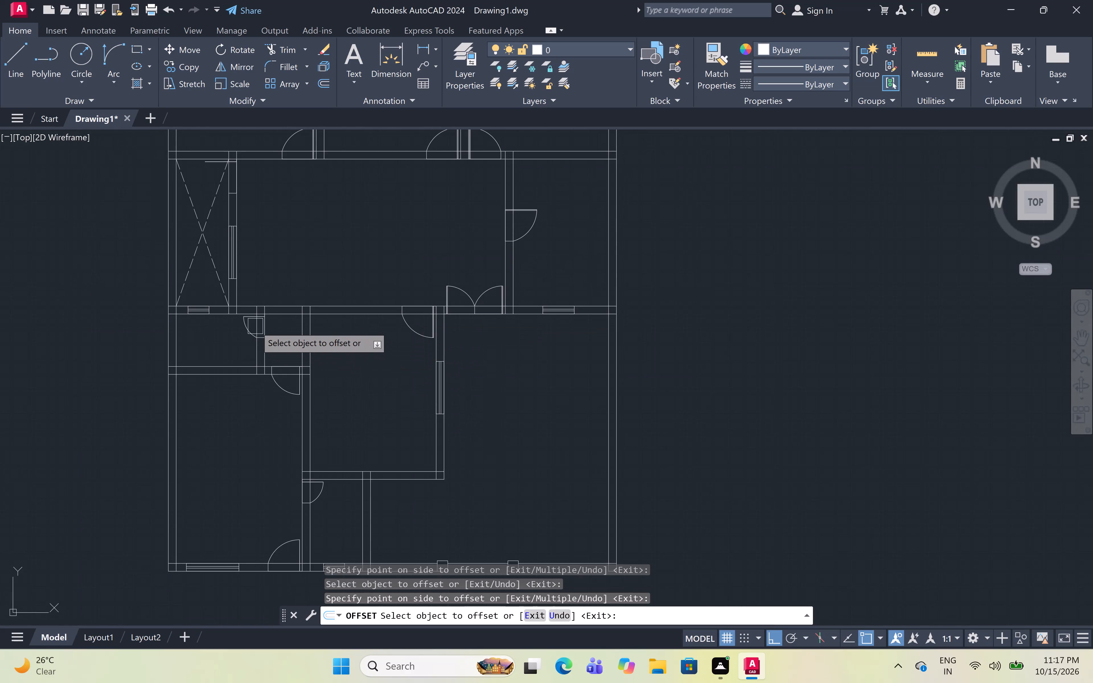
scroll(255, 325, "up", 4)
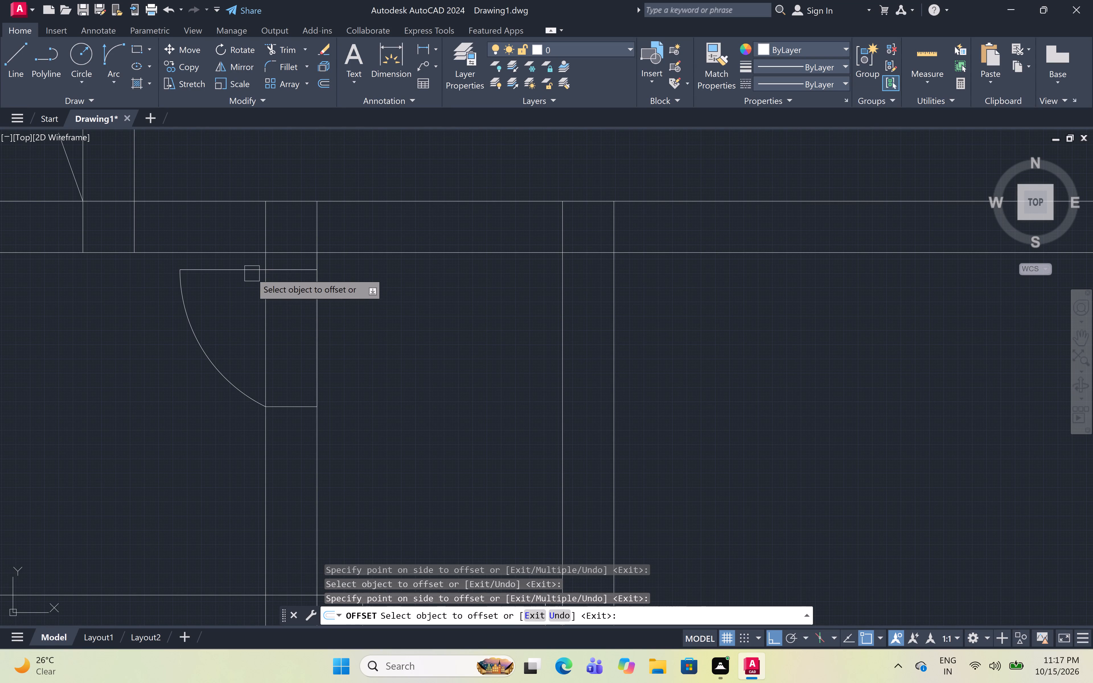
left_click(249, 270)
left_click(262, 345)
Offset the leaf lines of the doors in the lower-left room's top, right and bottom walls 1" toward their swing arcs.
scroll(379, 269, "down", 5)
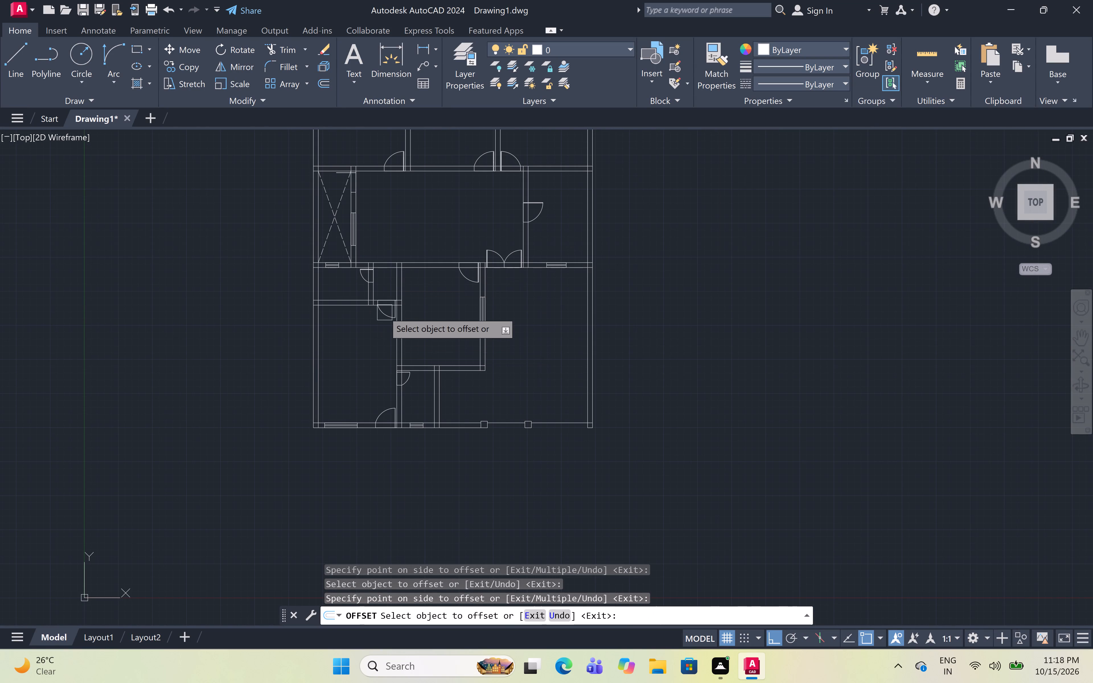
scroll(392, 301, "up", 5)
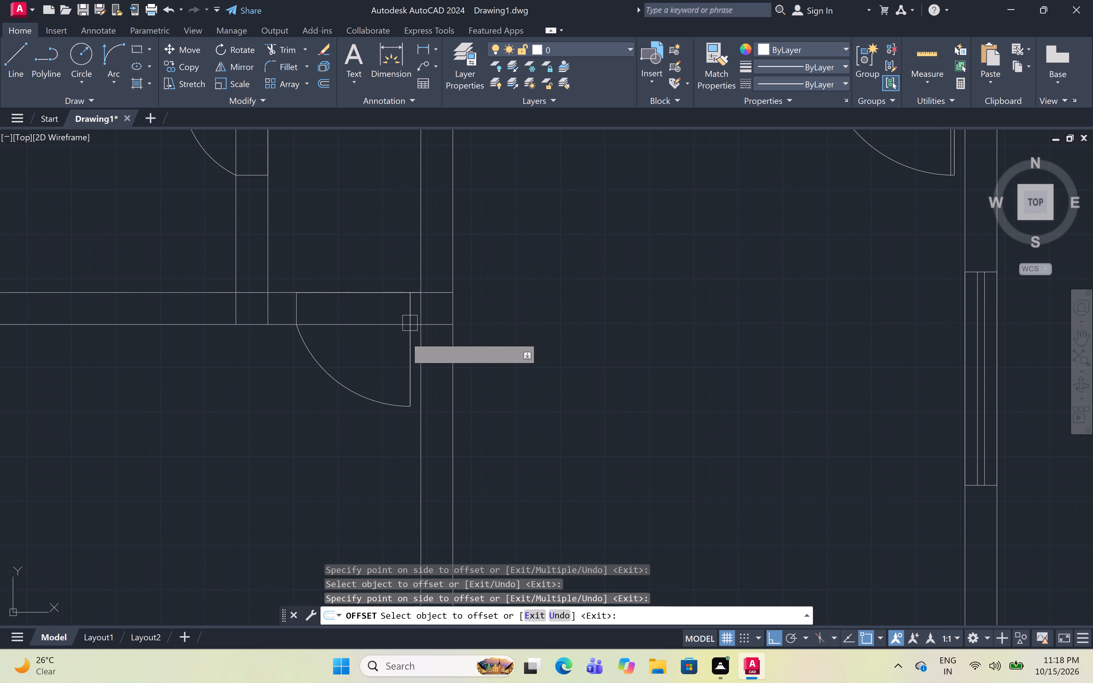
left_click_drag(407, 352, 402, 352)
left_click(357, 351)
scroll(379, 333, "down", 4)
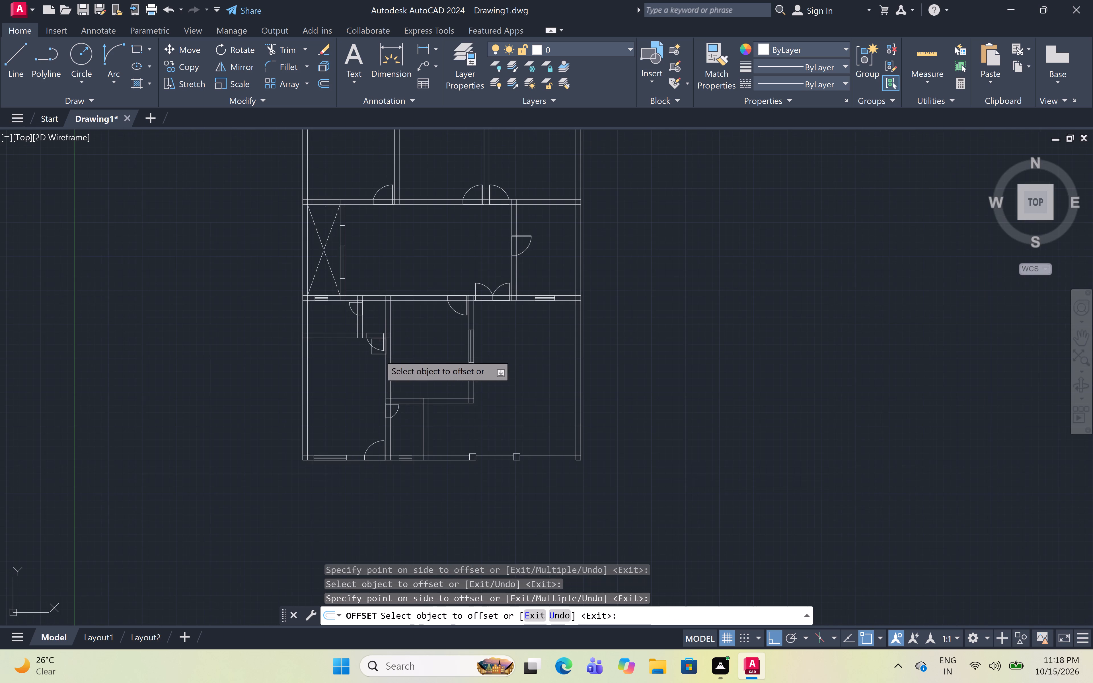
scroll(384, 402, "up", 6)
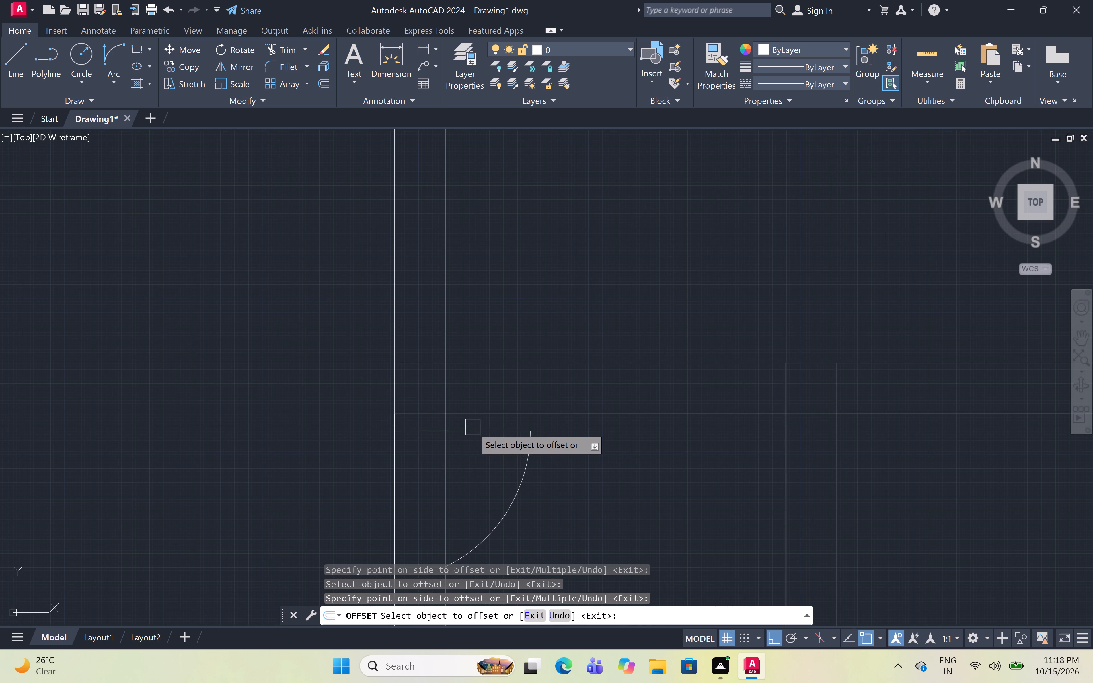
left_click(473, 429)
left_click_drag(474, 491, 474, 486)
scroll(501, 368, "down", 5)
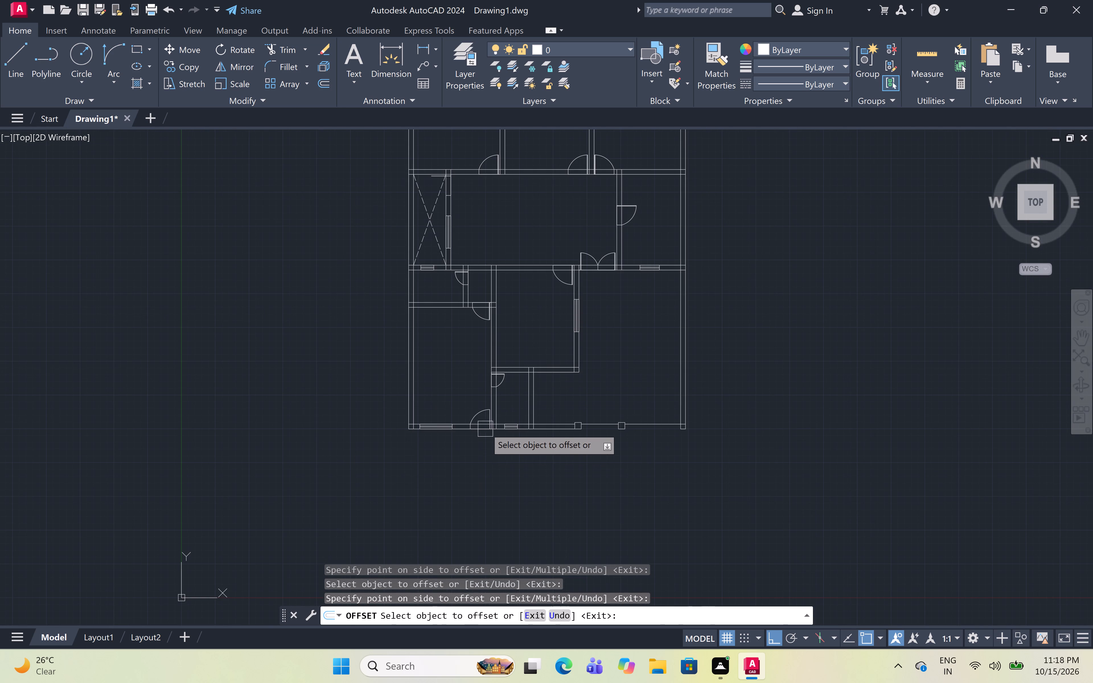
scroll(486, 423, "up", 5)
left_click(517, 415)
left_click(477, 413)
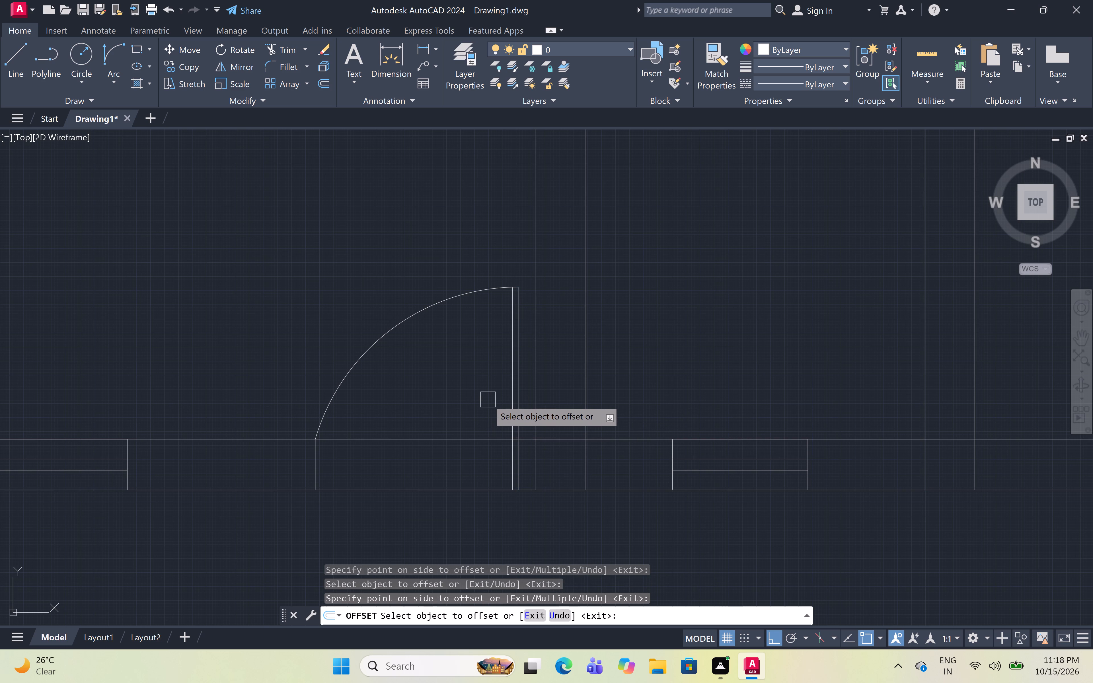
Offset both edges of the wall below the top dashed-cross bay 3.5" inward at its left end, forming window lines.
scroll(494, 389, "down", 5)
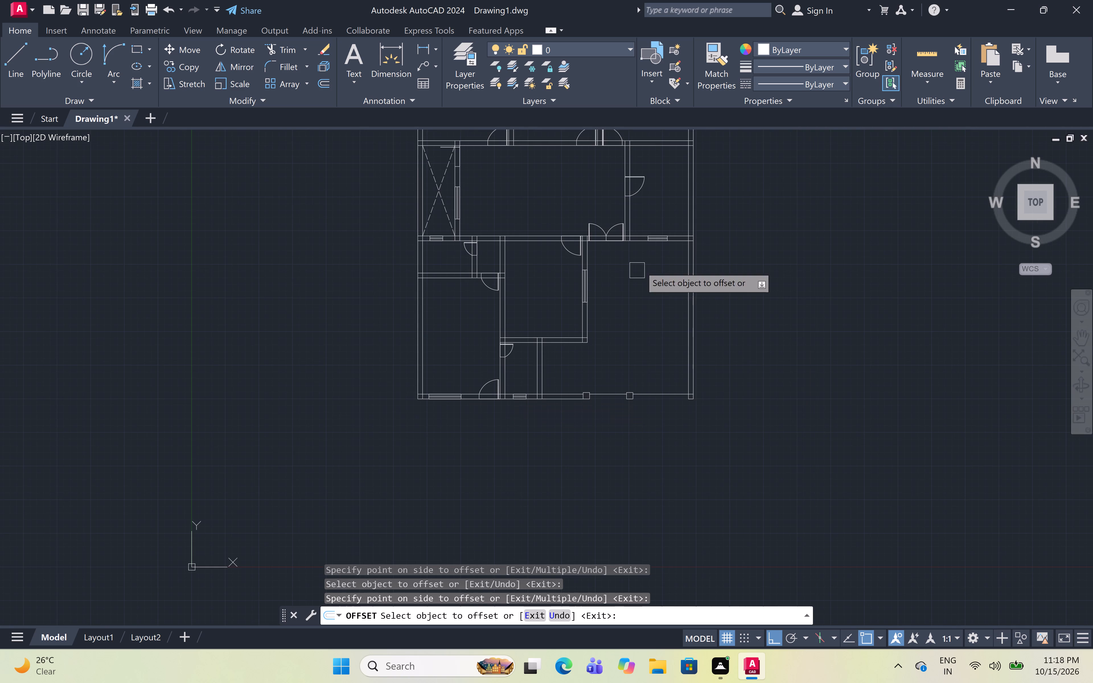
scroll(569, 211, "up", 1)
middle_click_drag(569, 211, 617, 357)
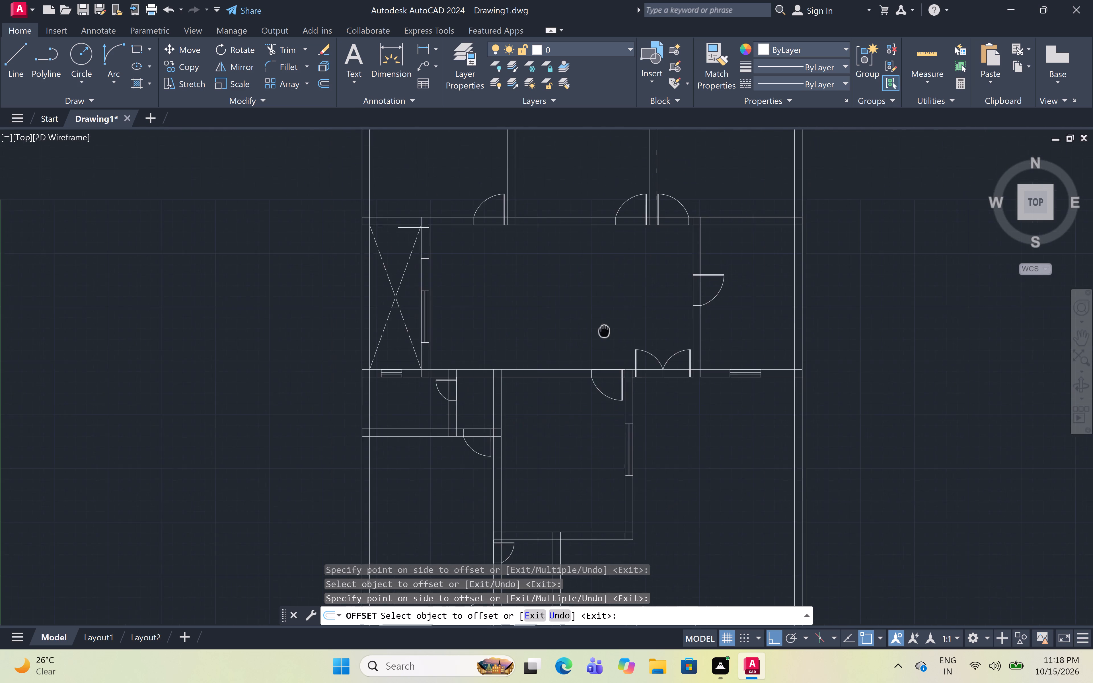
scroll(435, 247, "down", 1)
scroll(463, 189, "down", 1)
middle_click_drag(462, 188, 472, 231)
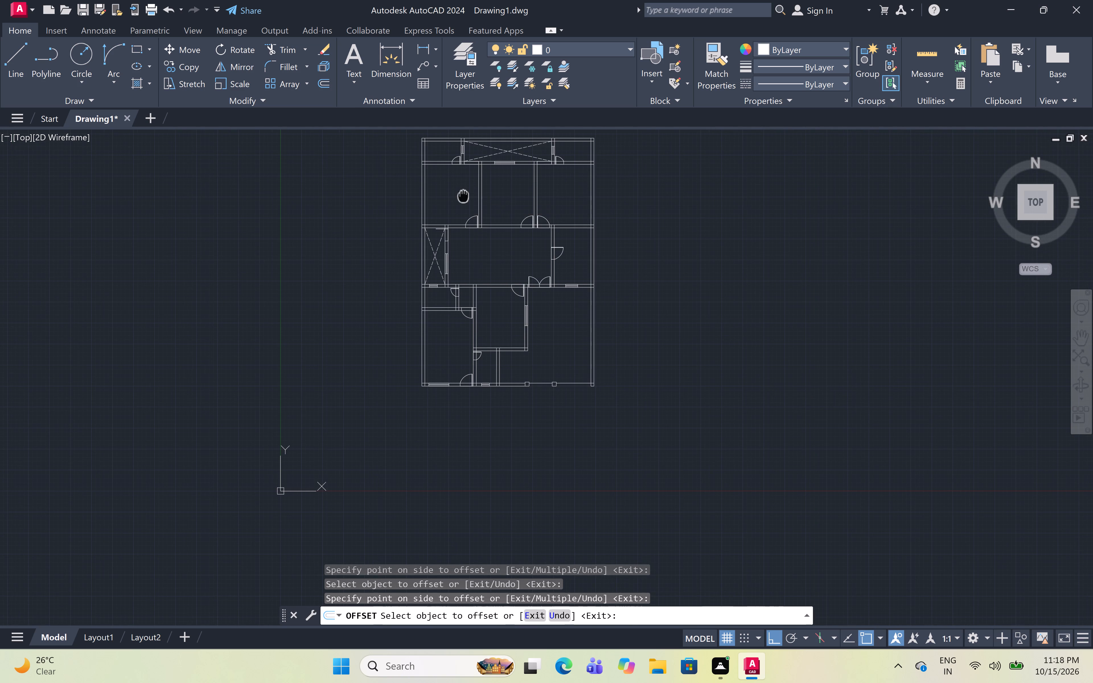
middle_click_drag(472, 231, 476, 245)
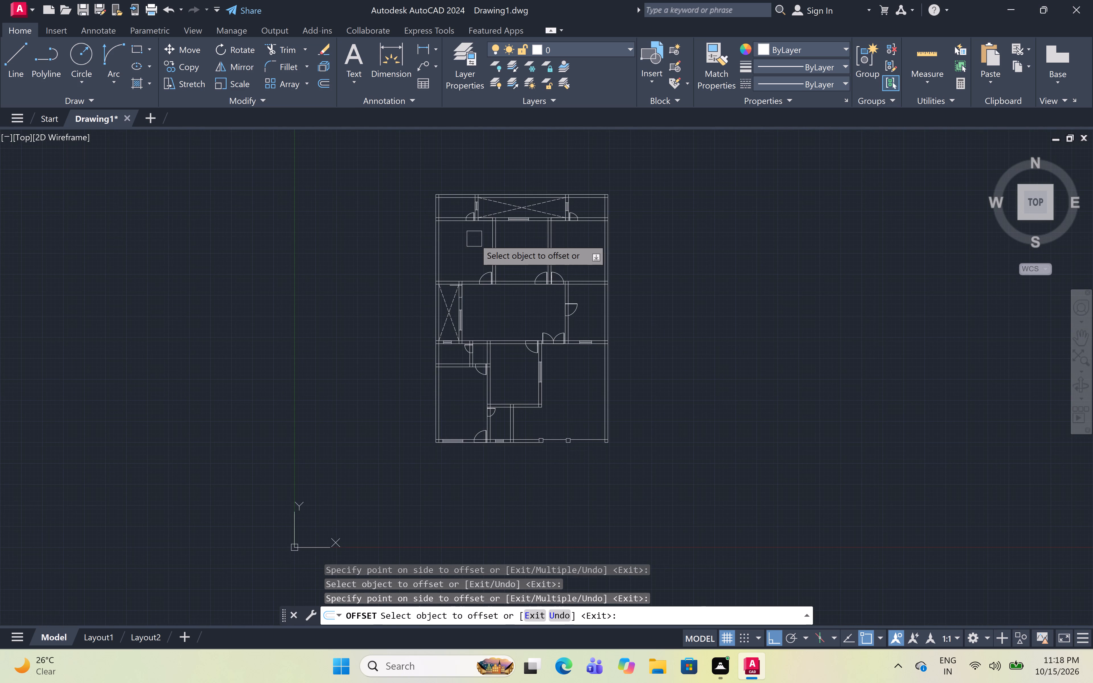
scroll(500, 207, "up", 3)
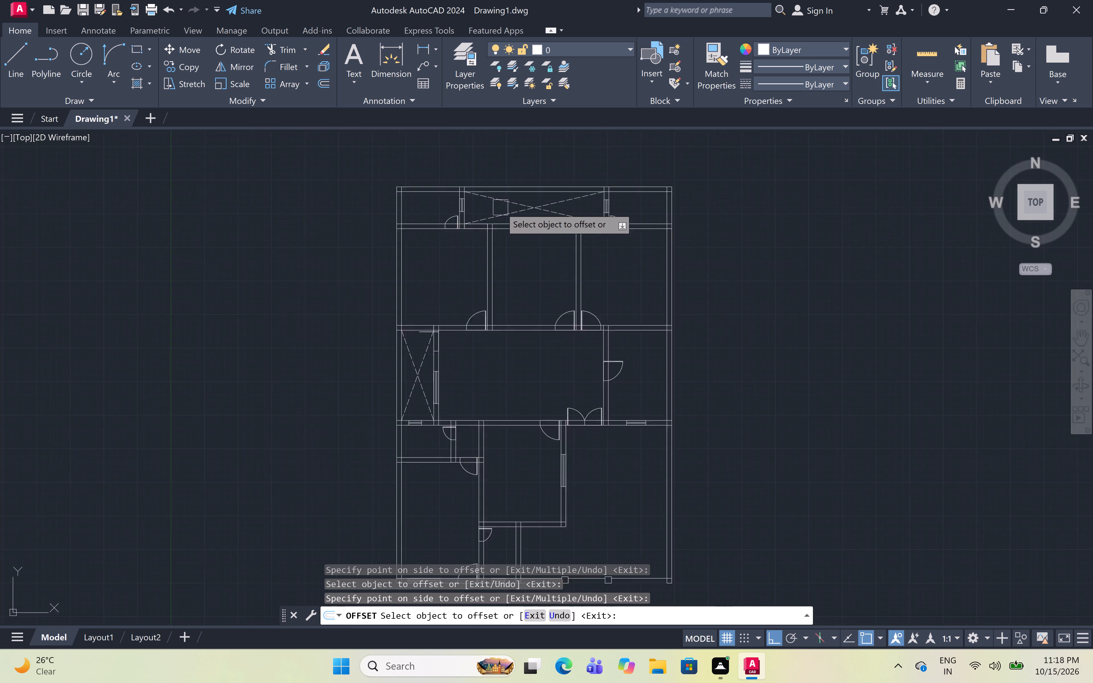
scroll(472, 271, "up", 2)
key("Escape")
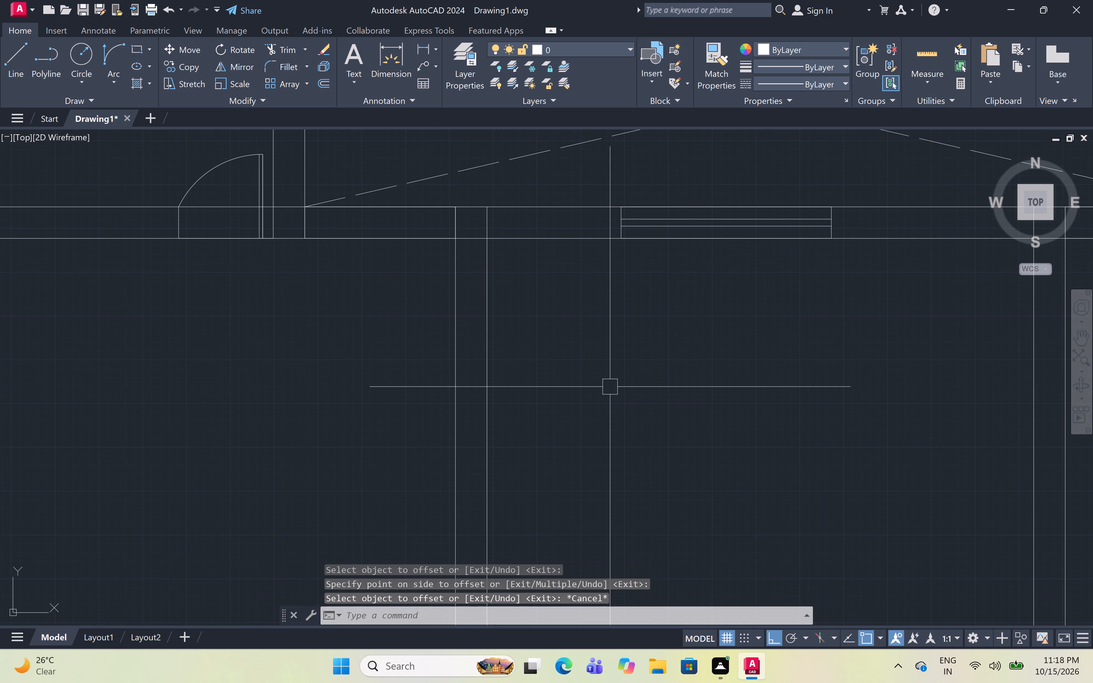
type("off")
key("space")
type("3.")
type("5\"")
key("space")
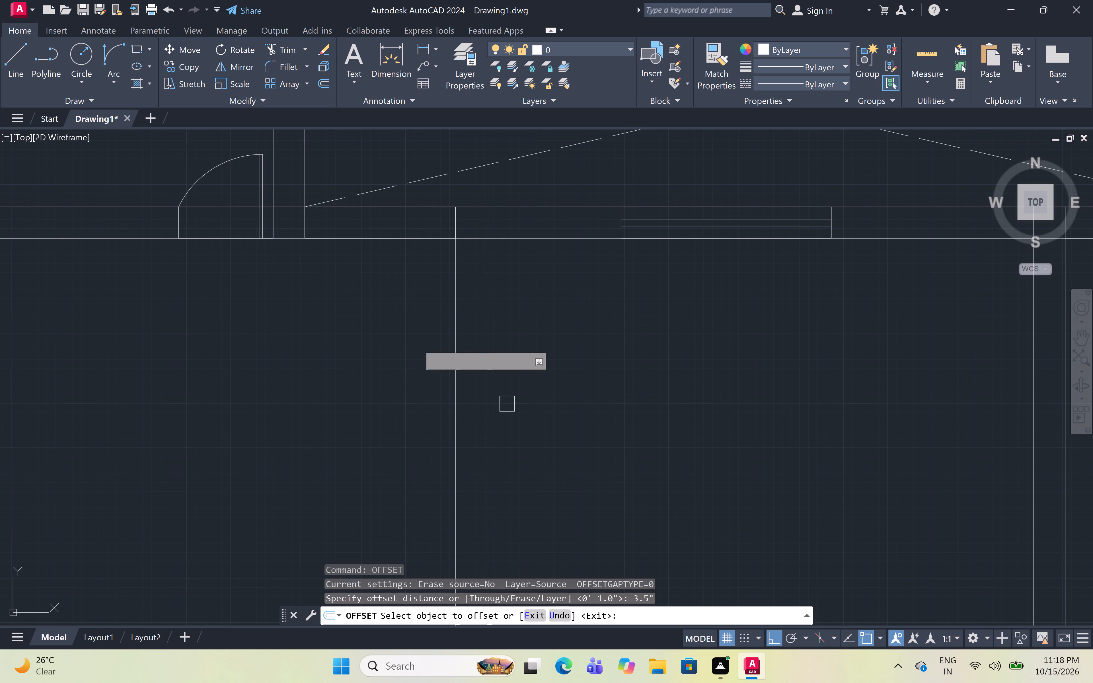
left_click_drag(353, 238, 354, 229)
left_click(375, 176)
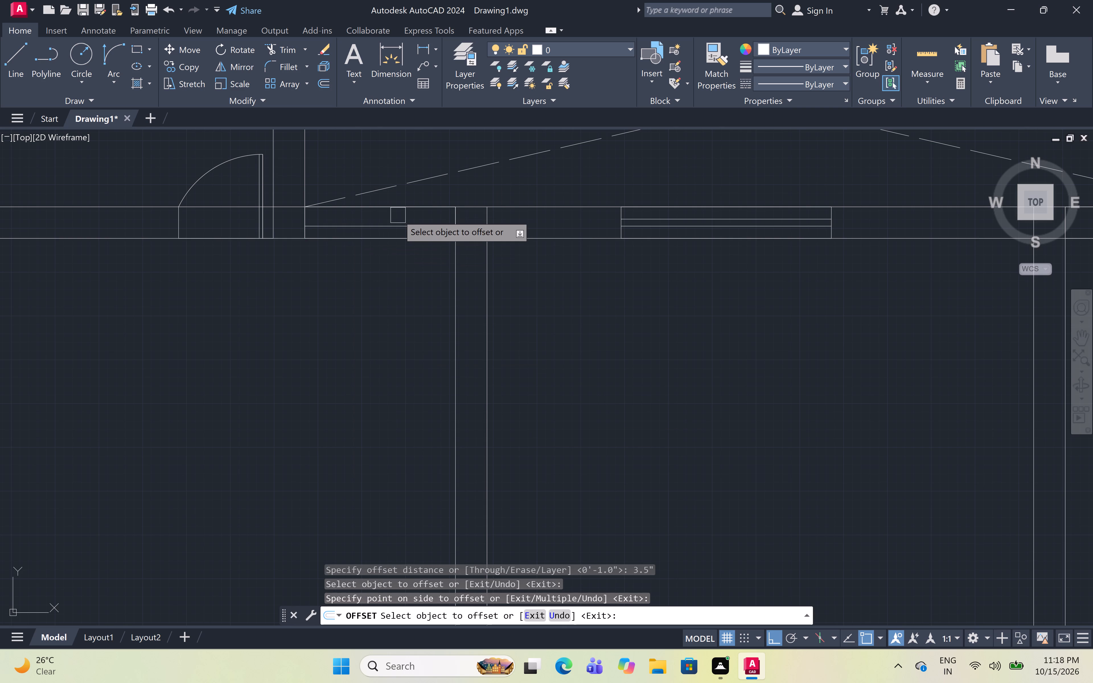
left_click(397, 207)
left_click(402, 310)
Offset both edges of the same wall 3.5" inward at the bay's right end, between the partition and the right jamb.
scroll(392, 300, "down", 3)
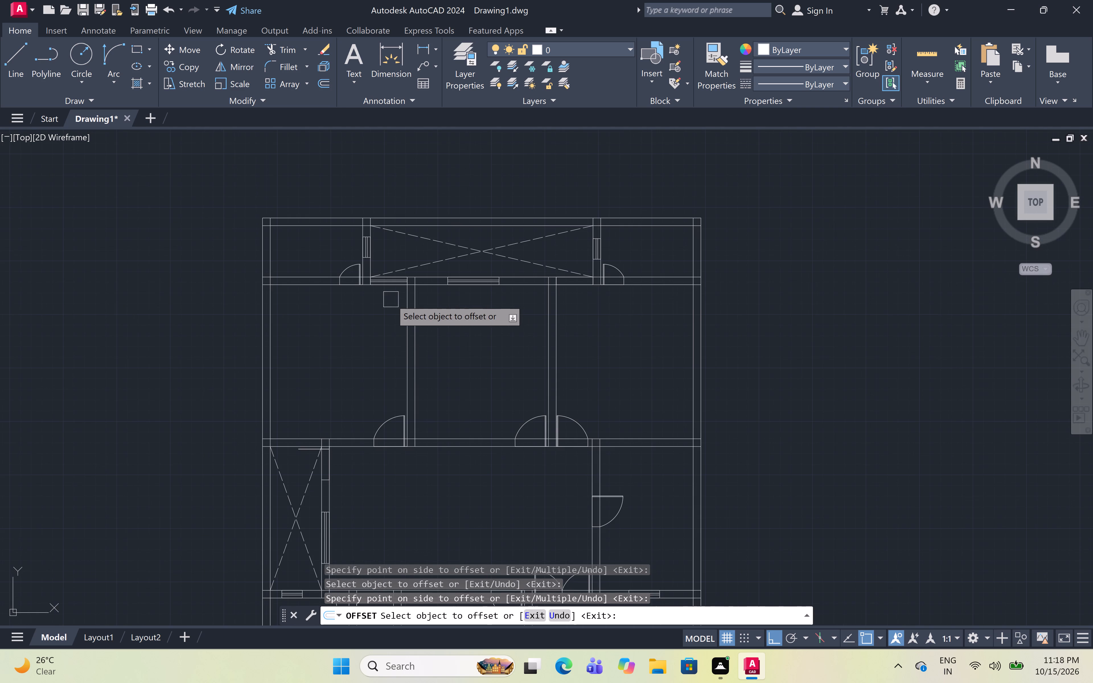
scroll(574, 278, "up", 3)
left_click(567, 307)
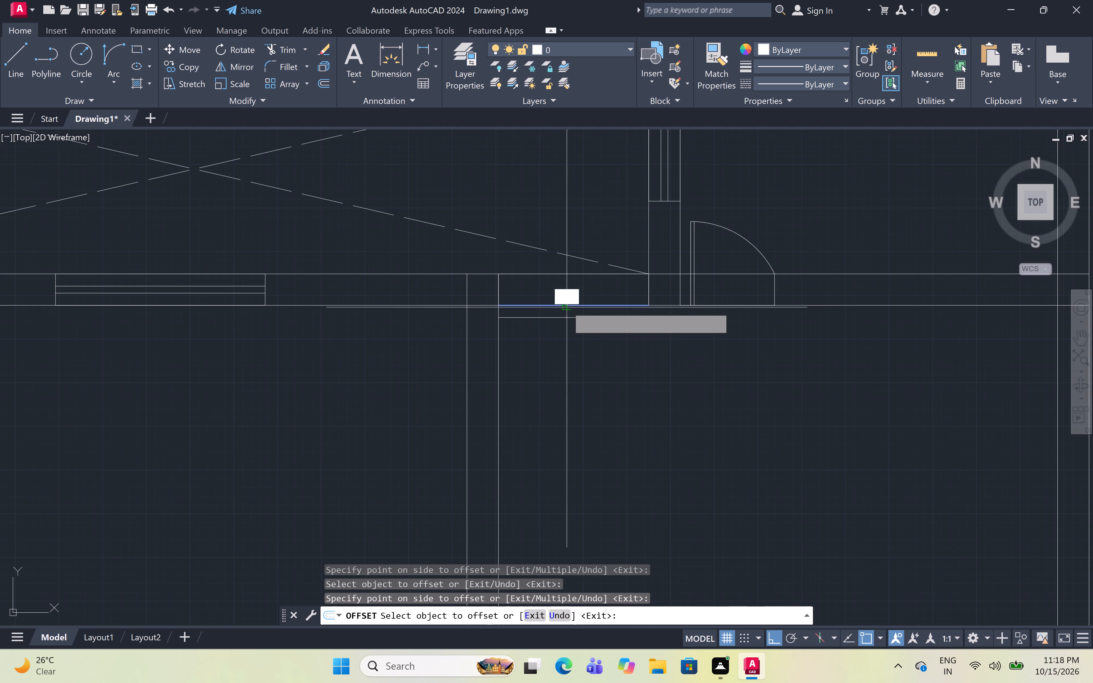
left_click(550, 213)
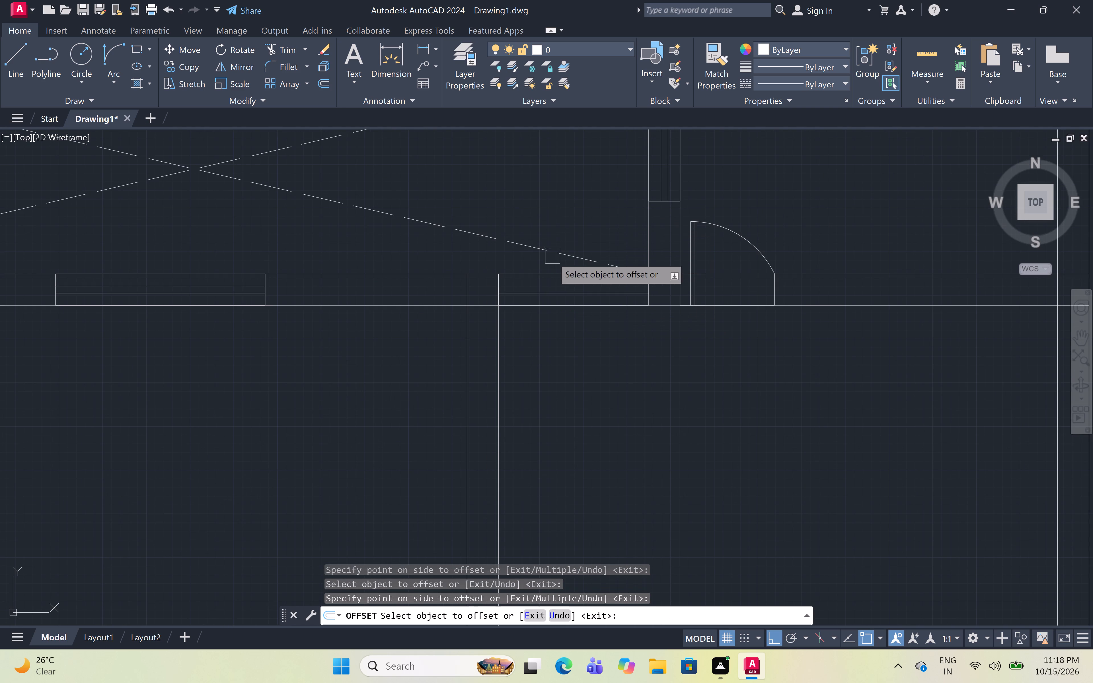
left_click(556, 272)
left_click_drag(571, 389, 569, 380)
scroll(550, 277, "down", 4)
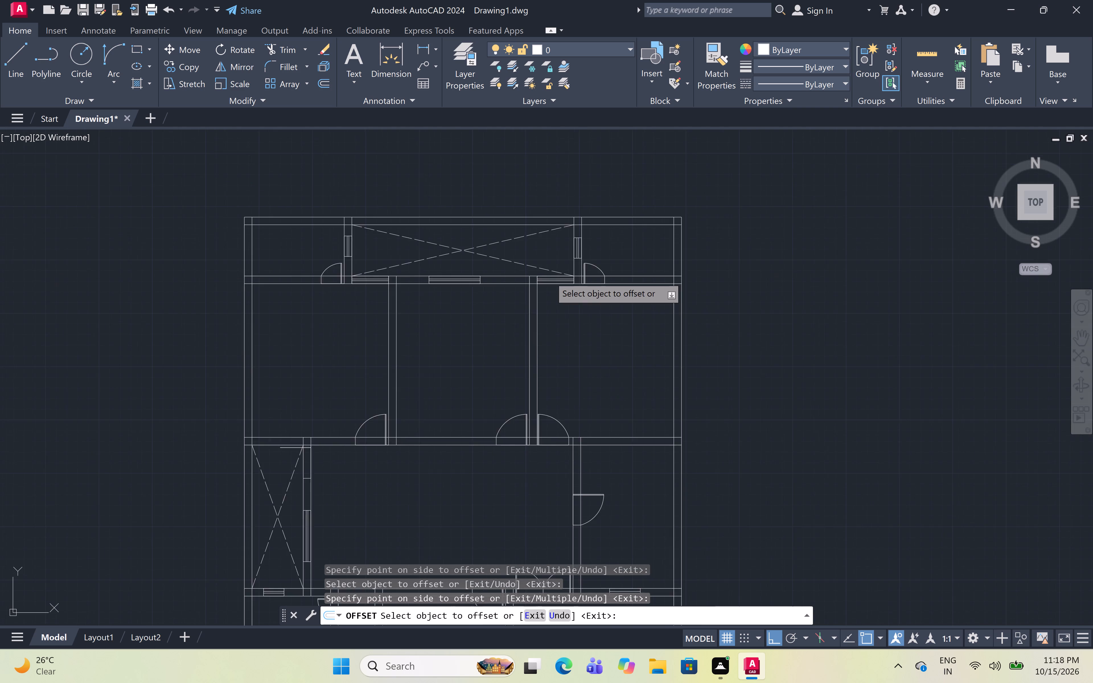
scroll(538, 381, "down", 2)
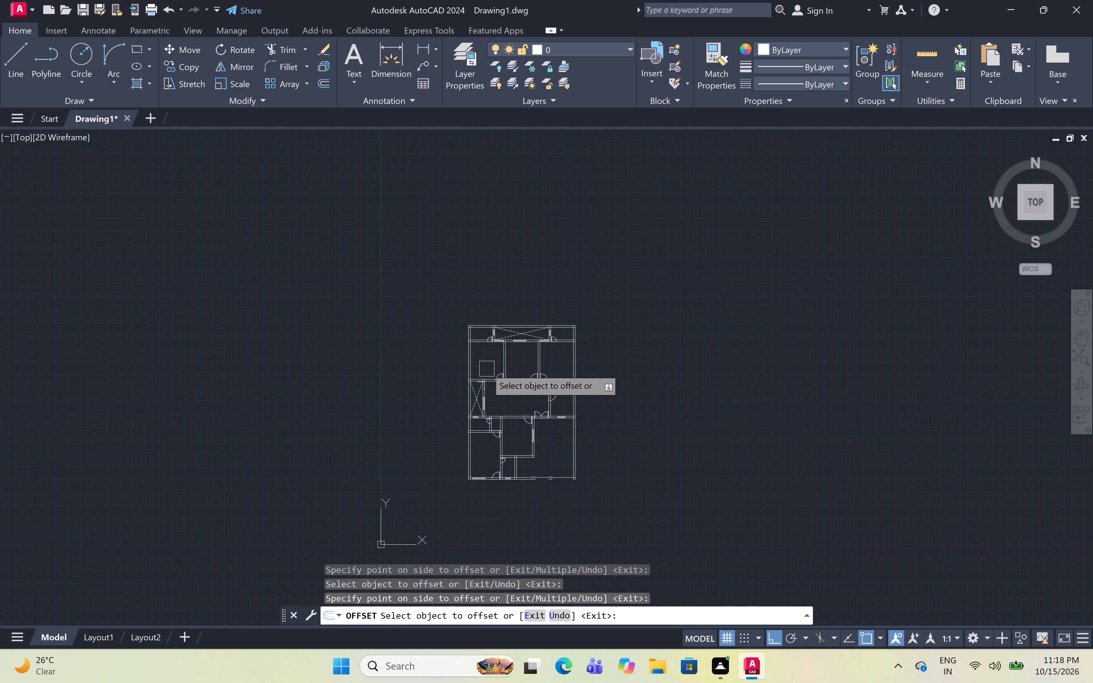
scroll(484, 390, "up", 7)
key("Escape")
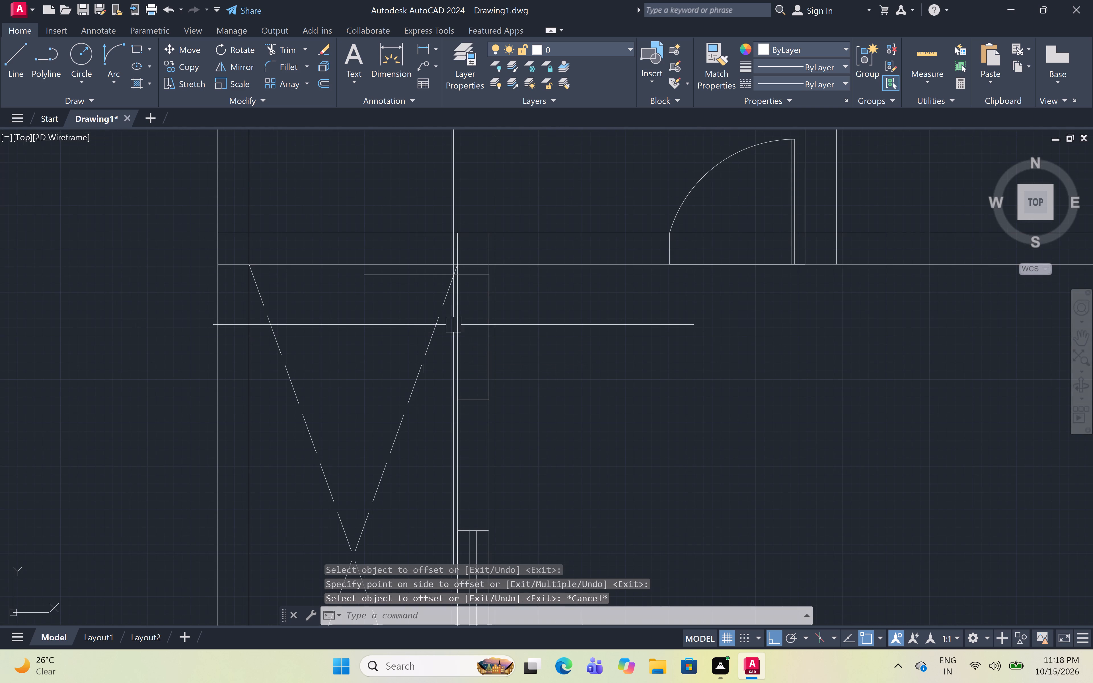
Draw the swing arc for the door in the central hall's left wall, from the leaf's free end to the opposite jamb.
left_click(100, 48)
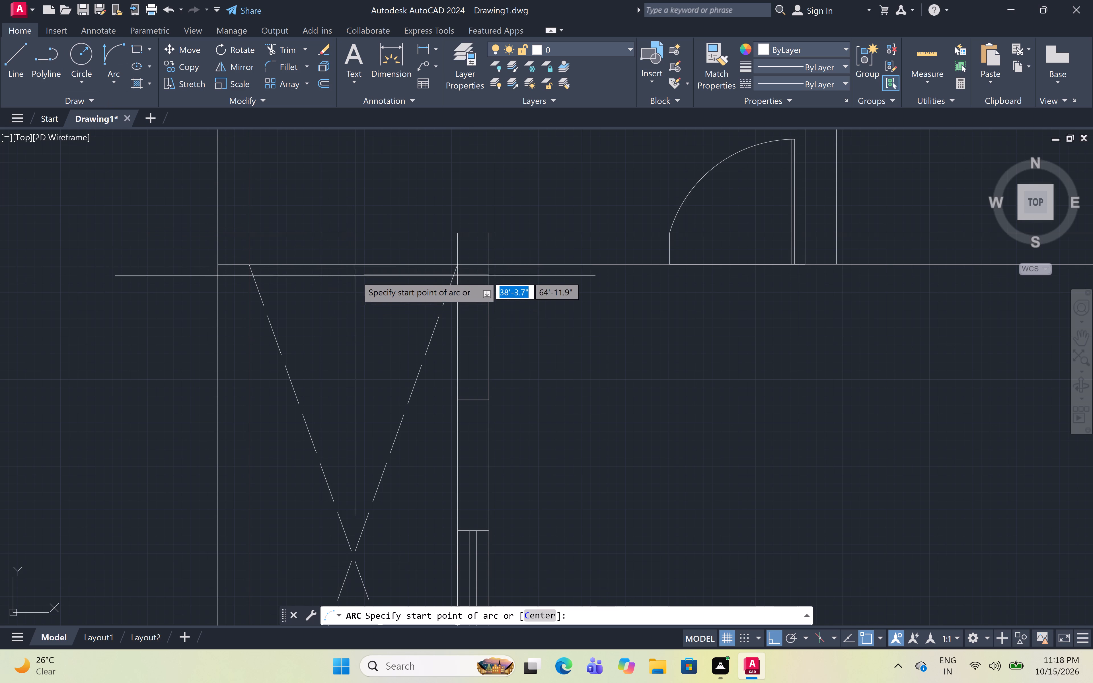
left_click(367, 273)
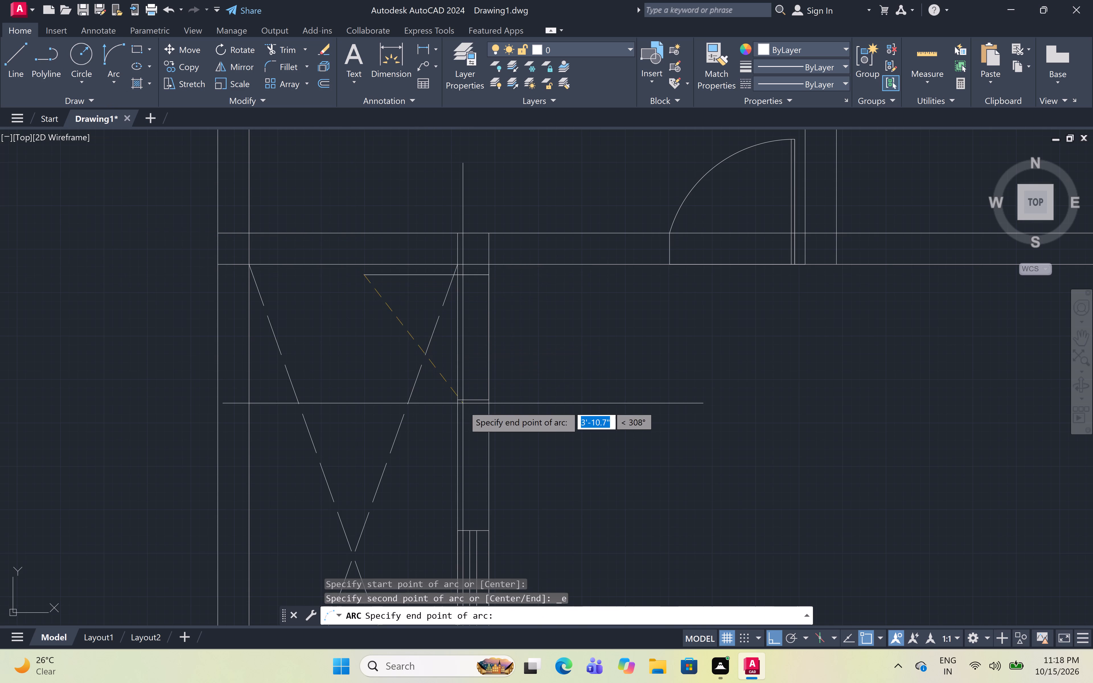
left_click_drag(458, 400, 453, 407)
left_click(407, 442)
Offset the leaf line of the door in the central hall's left wall 1" downward, inside its swing.
scroll(393, 406, "down", 3)
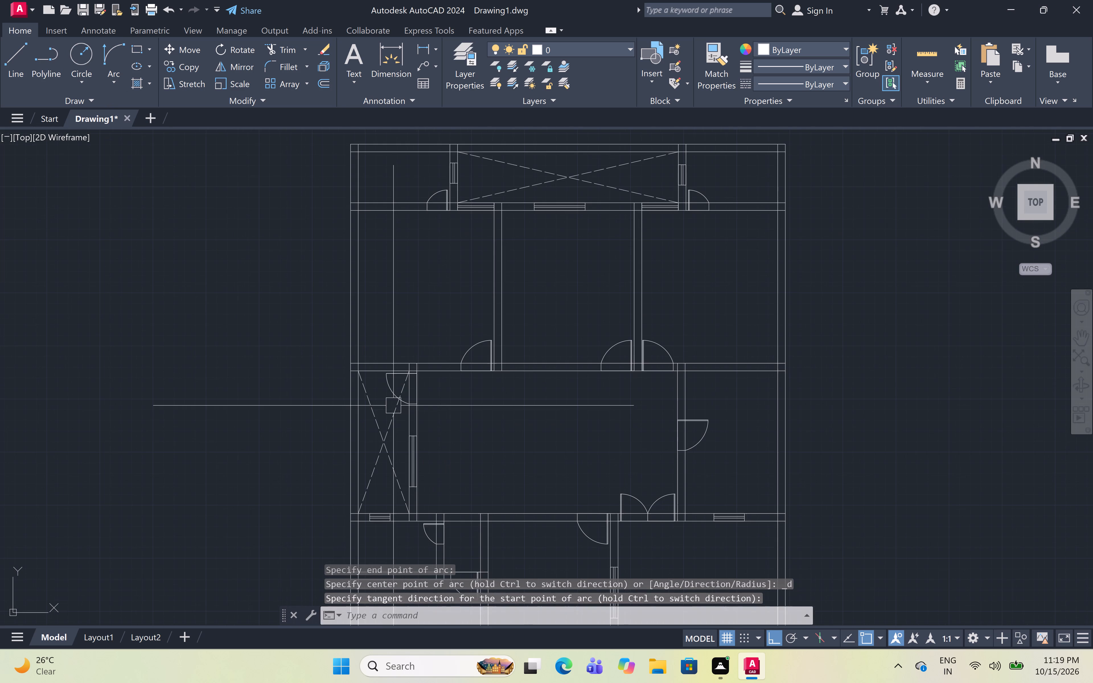
scroll(393, 399, "up", 4)
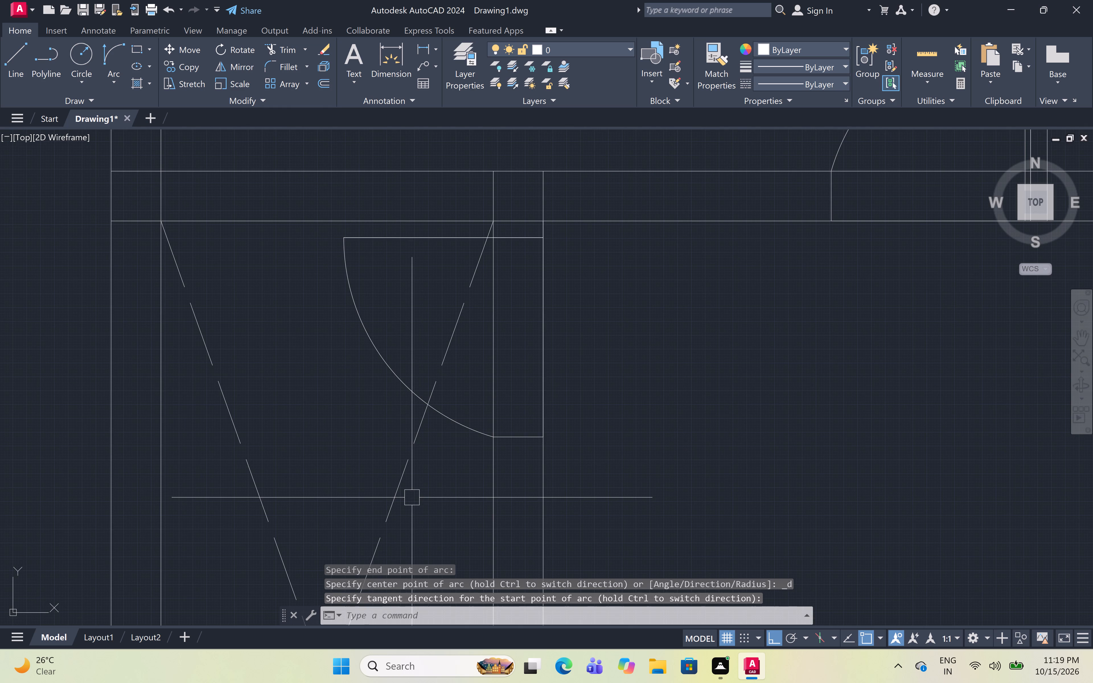
type("off 1")
type("\"")
key("space")
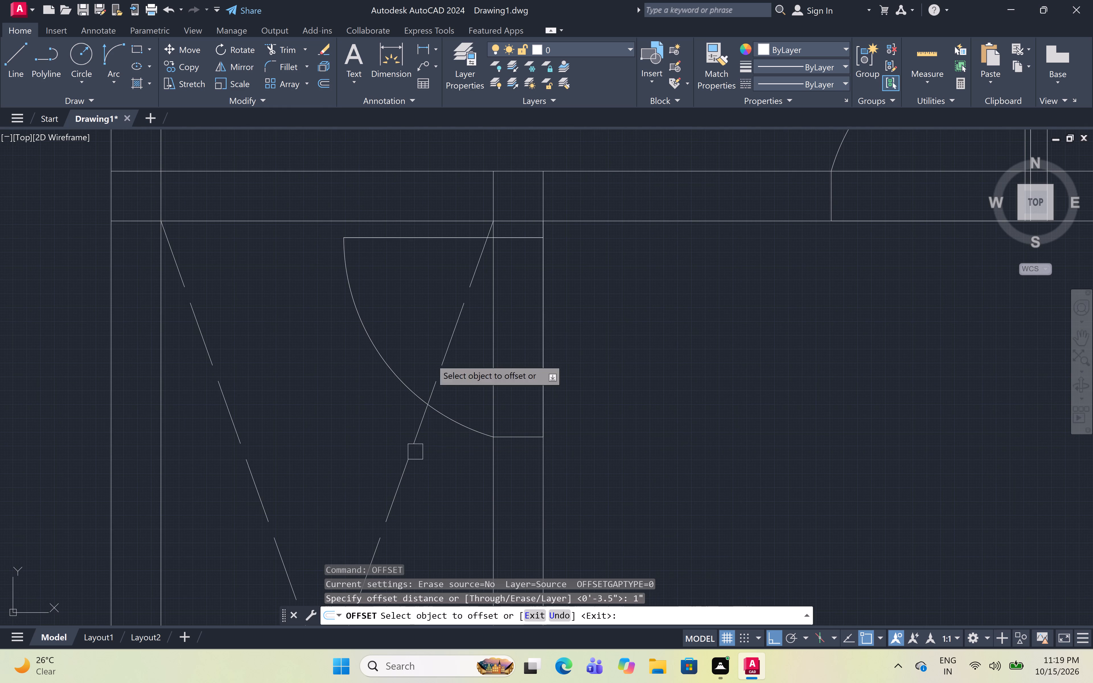
left_click(421, 241)
left_click(421, 331)
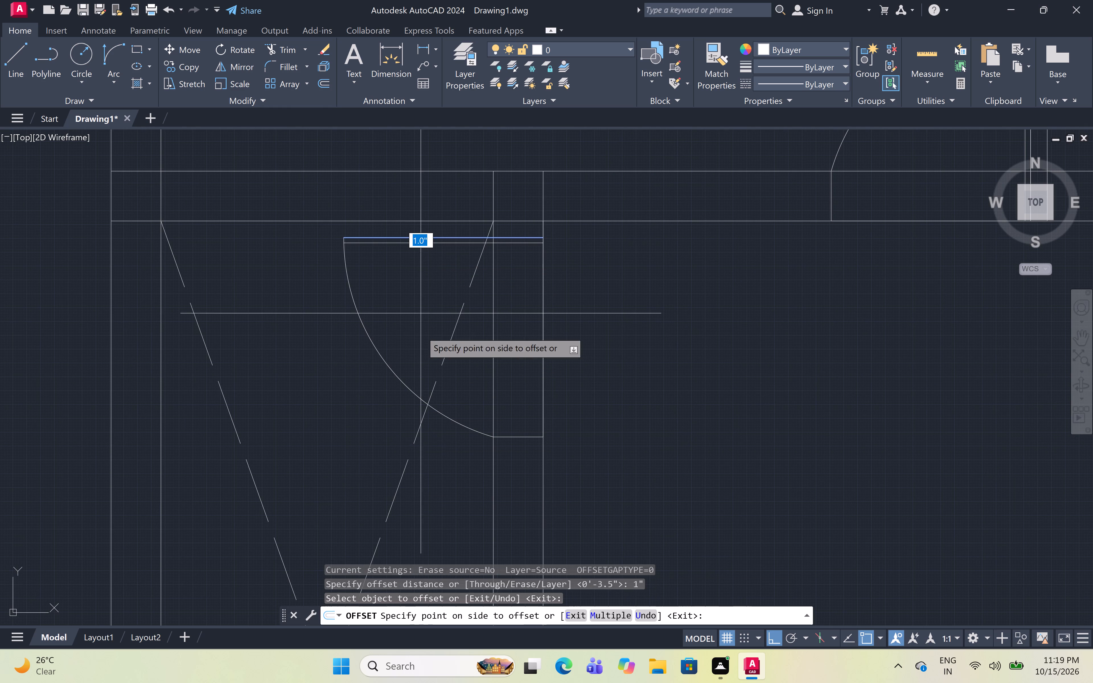
scroll(541, 289, "down", 1)
middle_click_drag(624, 301, 609, 268)
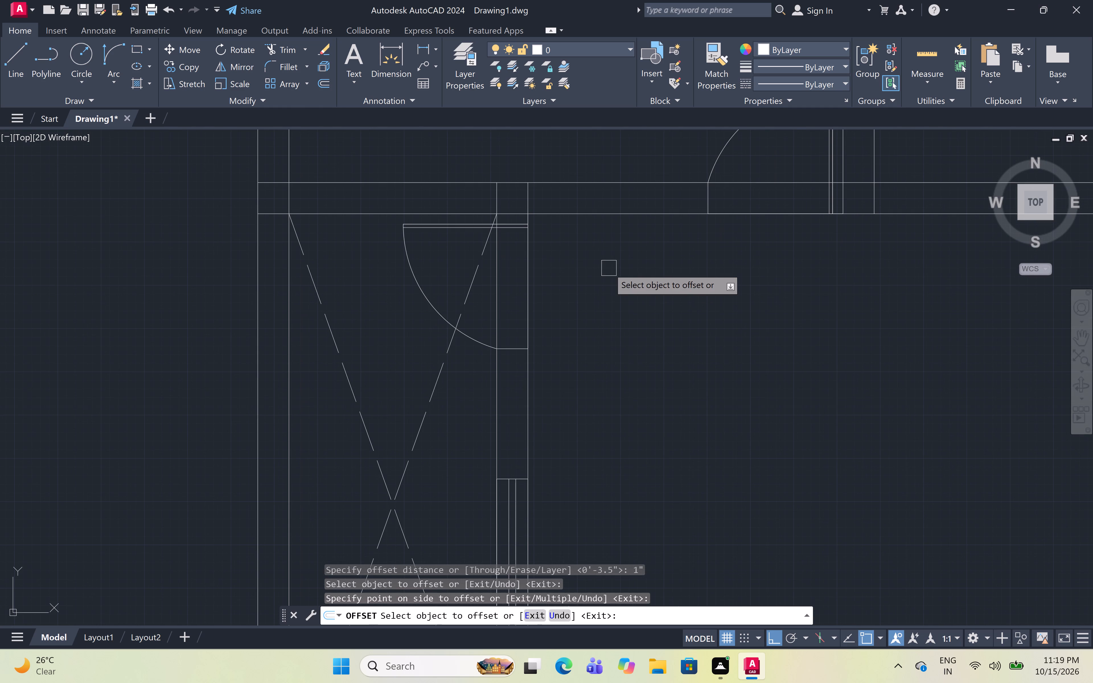
key("Escape")
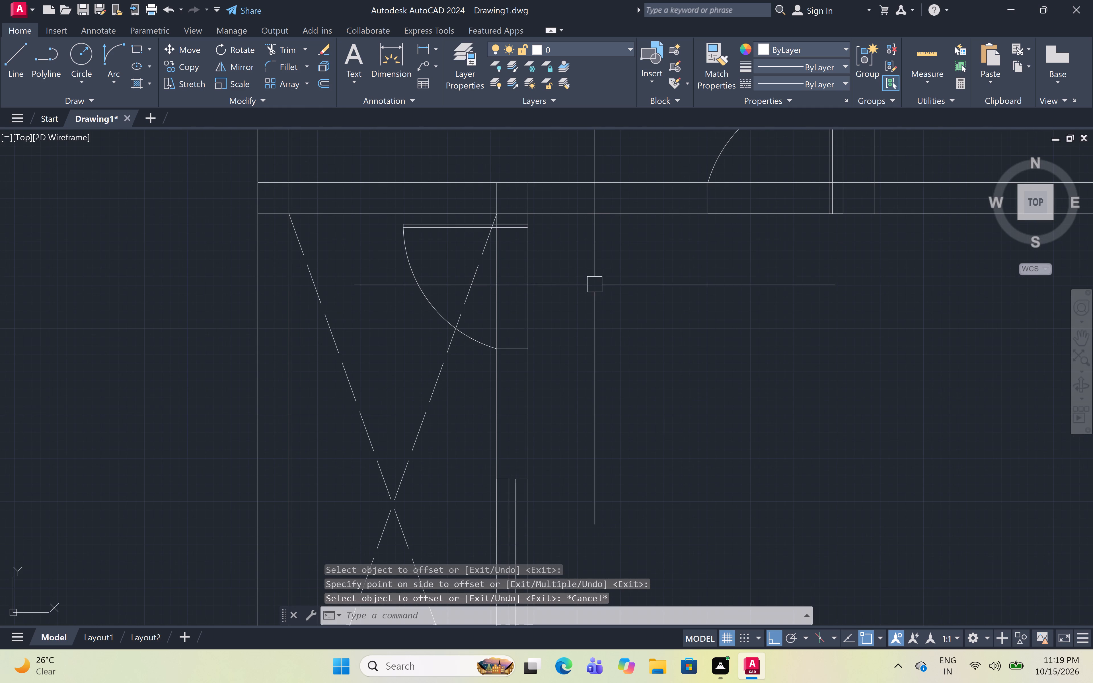
Trim both wall lines crossing the door opening in the central hall's left wall.
type("tr")
key("space")
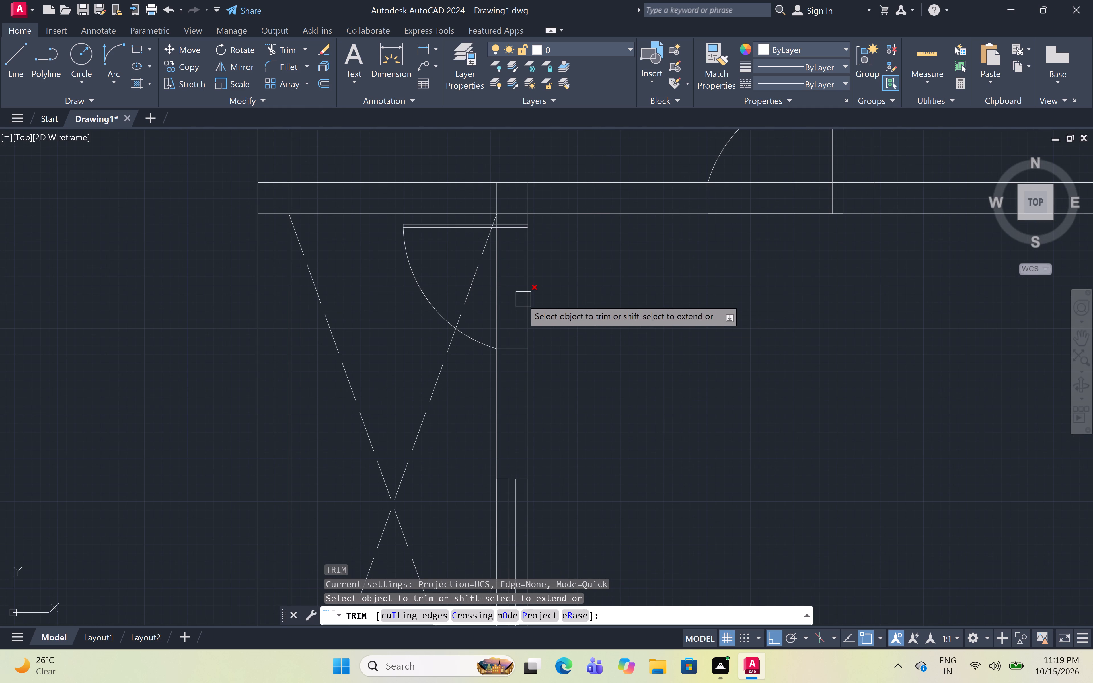
left_click(484, 304)
left_click(560, 292)
Trim the wall lines across the three door openings in the central hall's top wall.
scroll(561, 292, "down", 3)
scroll(610, 267, "up", 4)
left_click(616, 250)
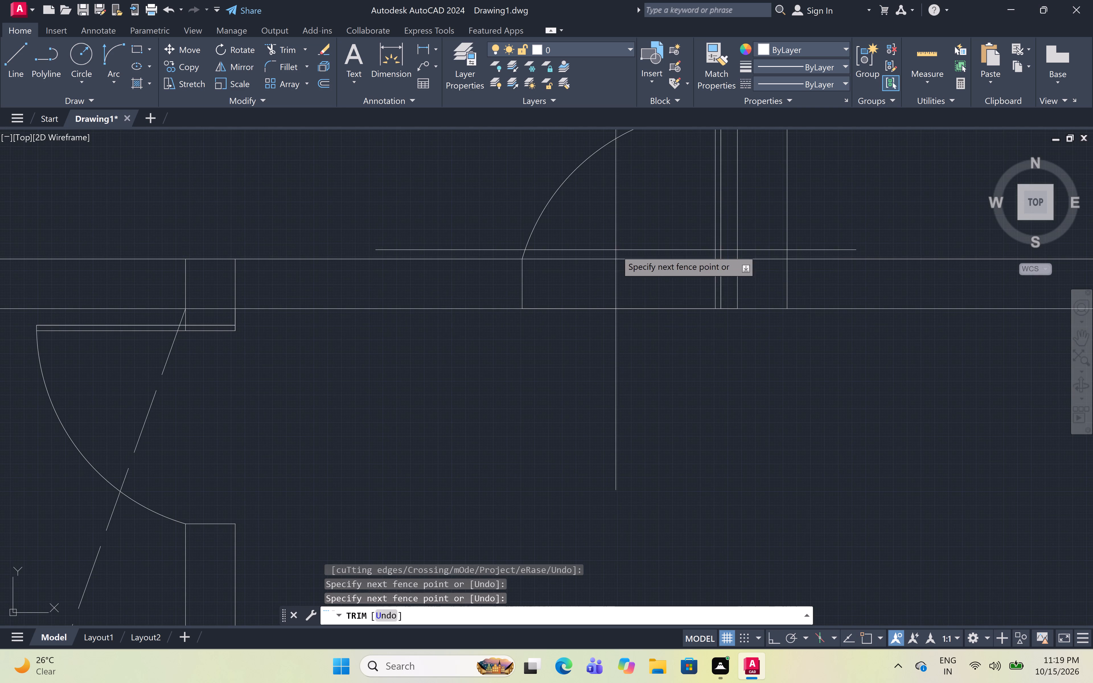
left_click(613, 325)
scroll(611, 322, "down", 4)
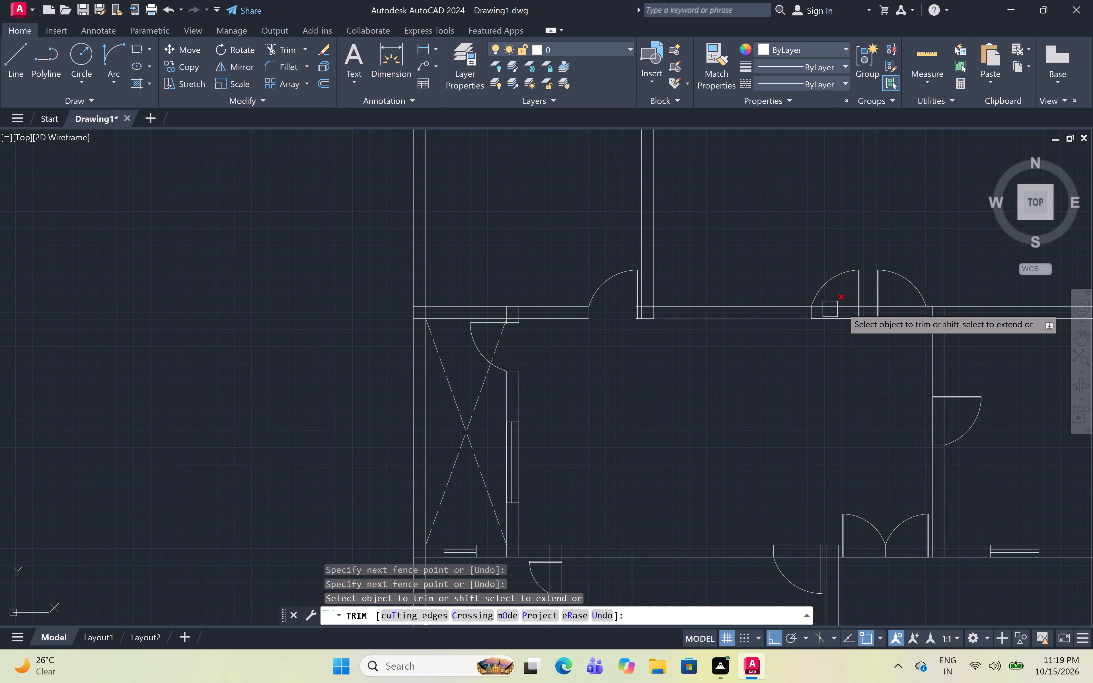
scroll(940, 287, "up", 3)
left_click(744, 322)
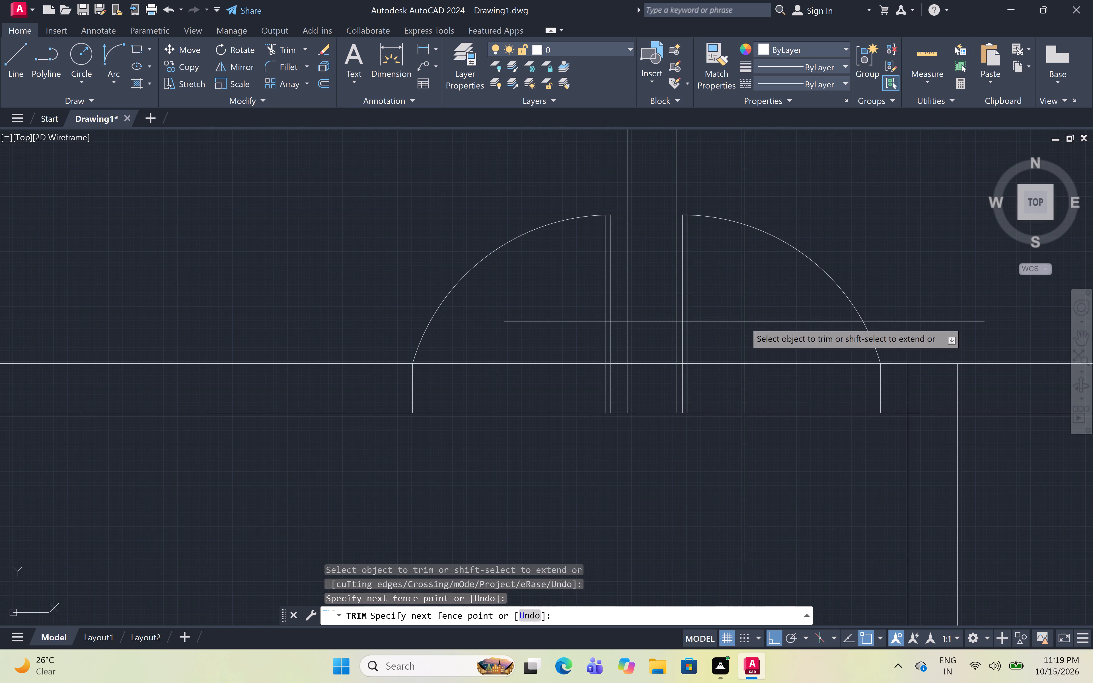
left_click(754, 441)
left_click(556, 350)
left_click(556, 443)
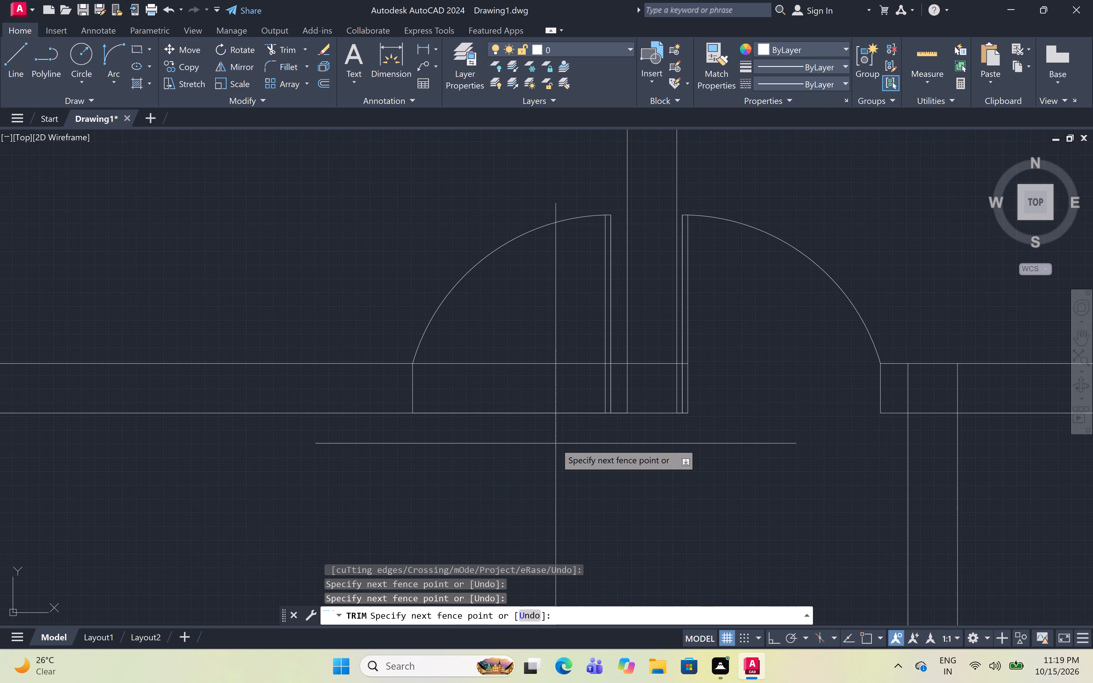
Trim the wall lines across the door openings in the bottom walls of the top-right and top-left small rooms.
scroll(541, 401, "down", 5)
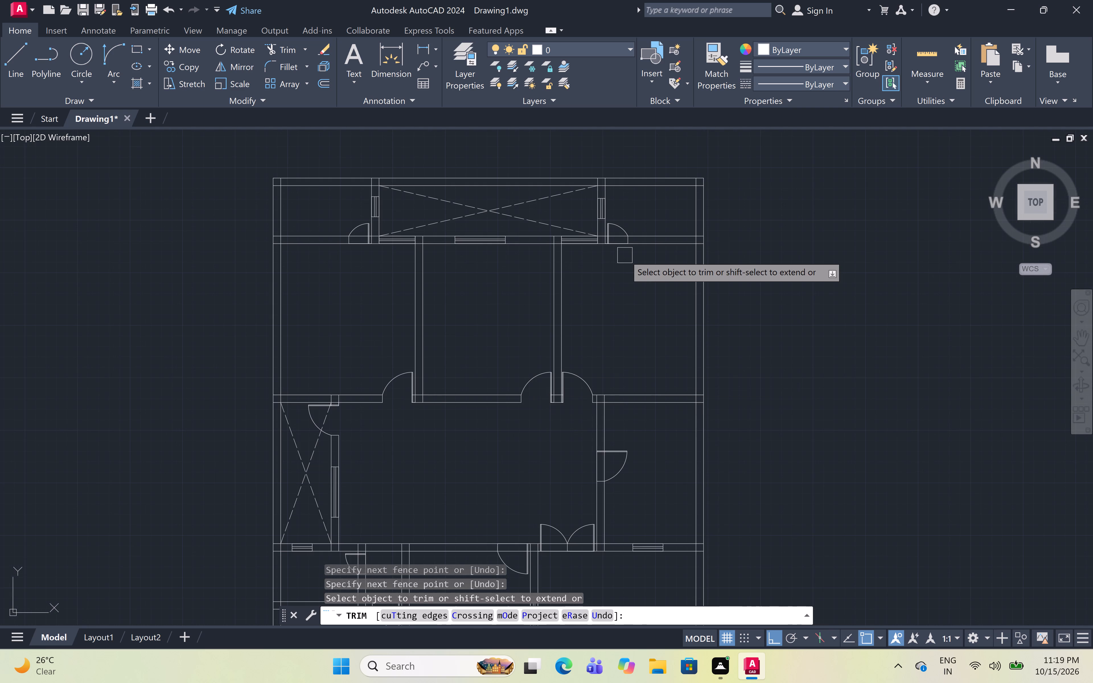
scroll(616, 225, "up", 5)
left_click(604, 295)
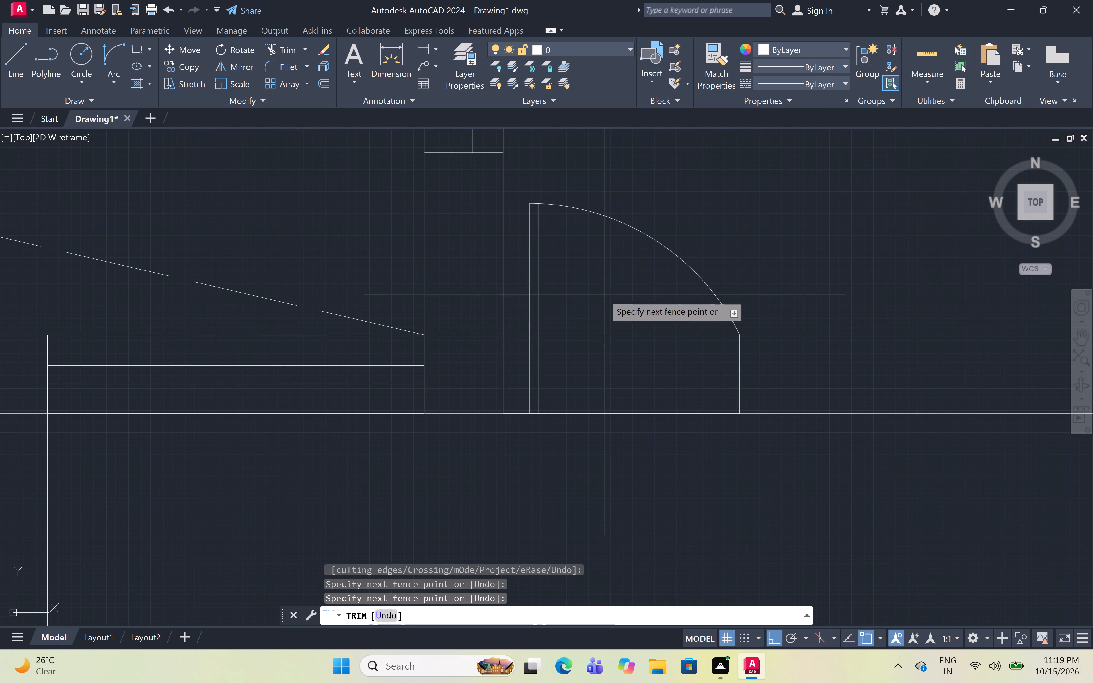
left_click_drag(614, 444, 613, 440)
scroll(628, 352, "down", 6)
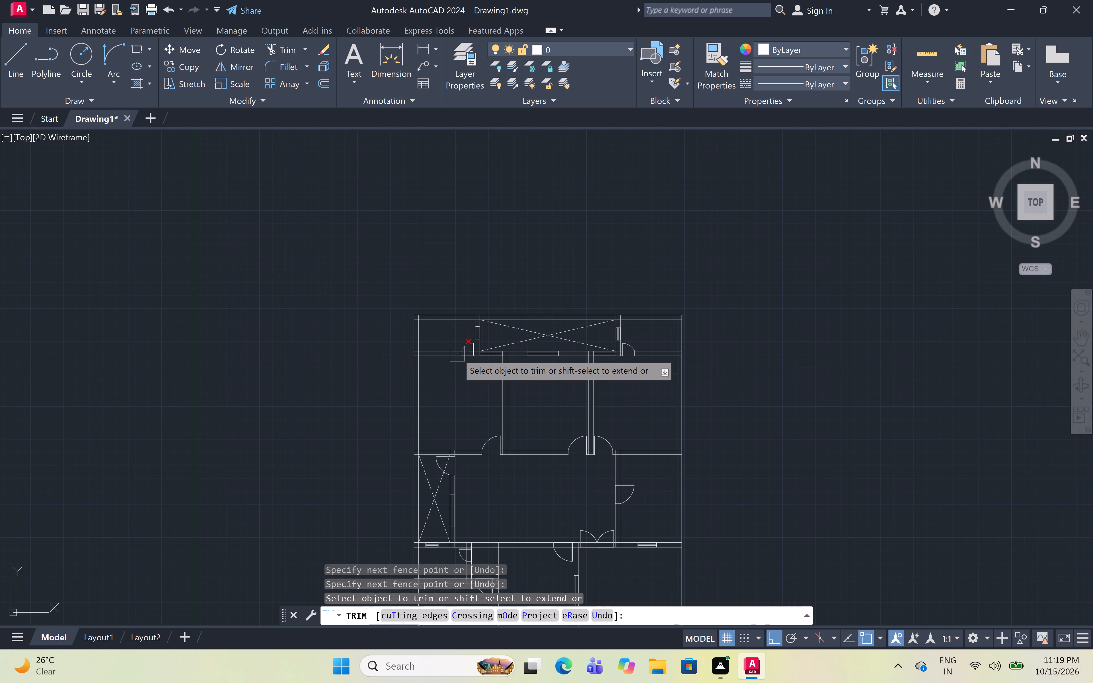
scroll(461, 351, "up", 5)
scroll(498, 345, "up", 2)
left_click(500, 342)
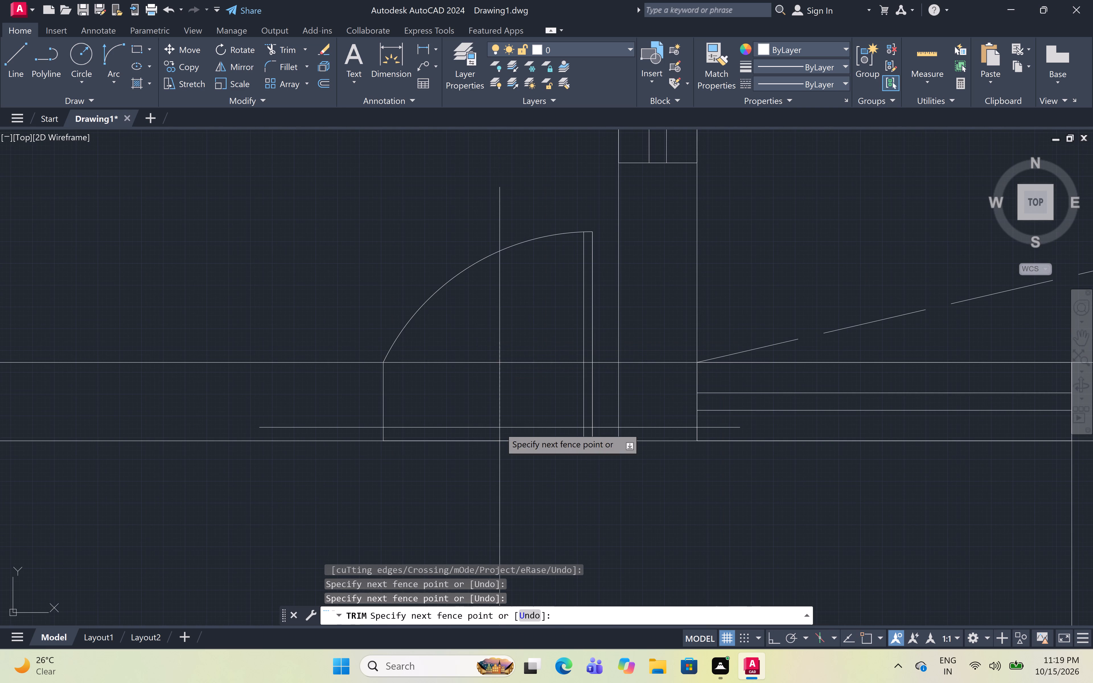
left_click(500, 428)
left_click(496, 410)
left_click(496, 483)
Trim both wall lines crossing the door opening in the central hall's right wall.
scroll(497, 394, "down", 6)
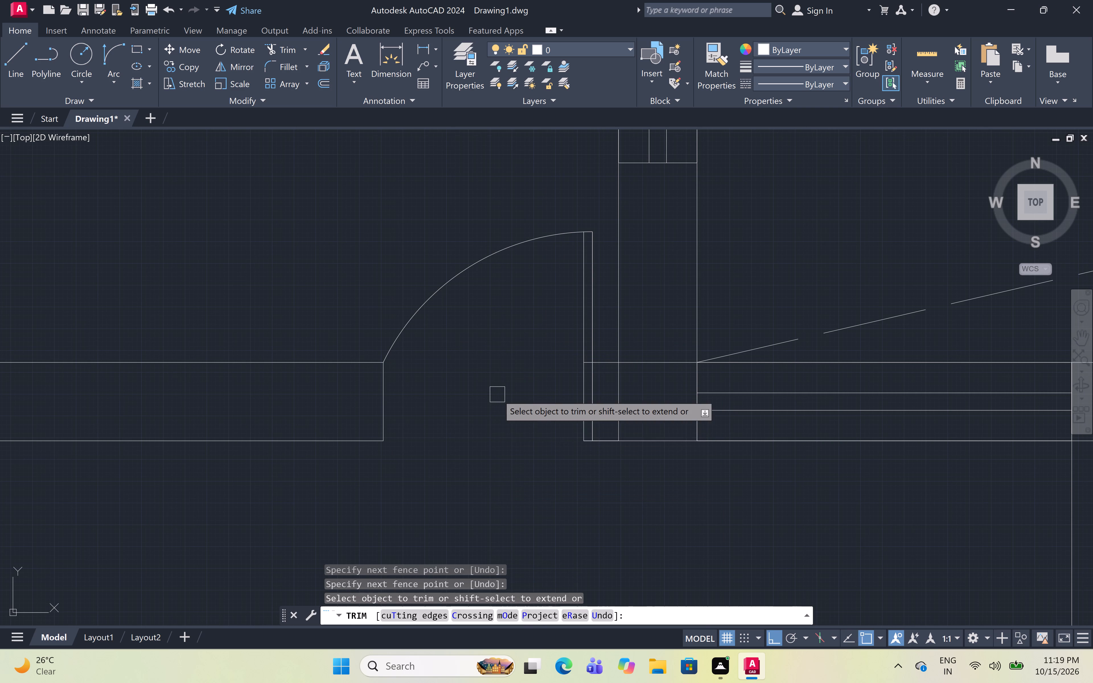
scroll(497, 394, "down", 1)
scroll(519, 378, "down", 1)
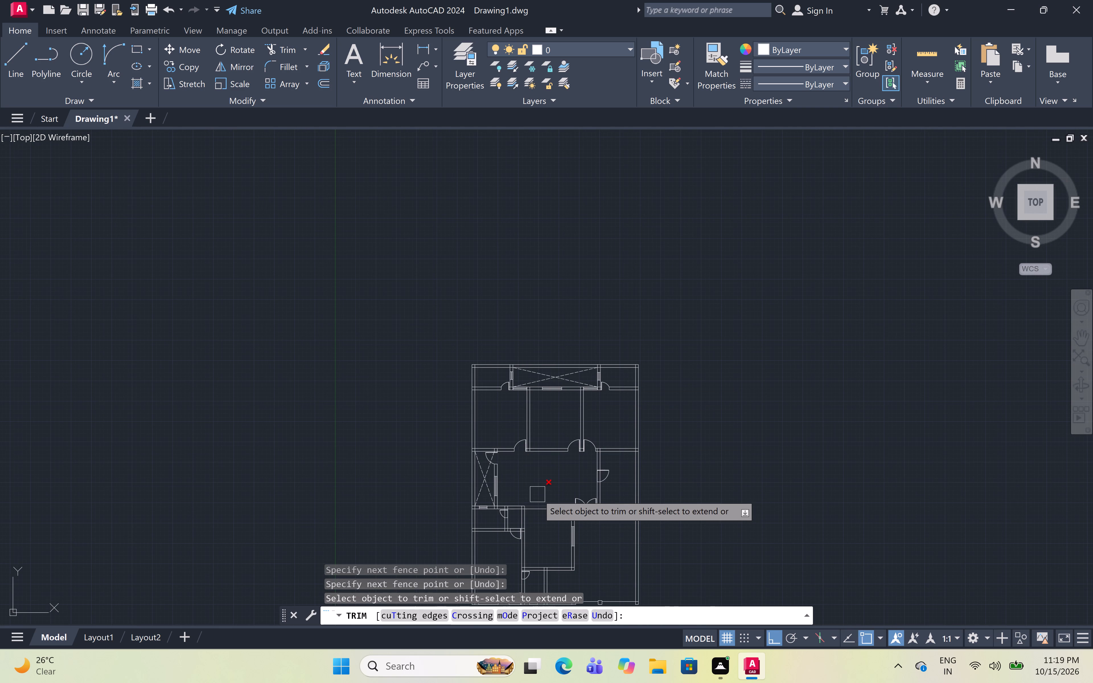
scroll(602, 474, "up", 5)
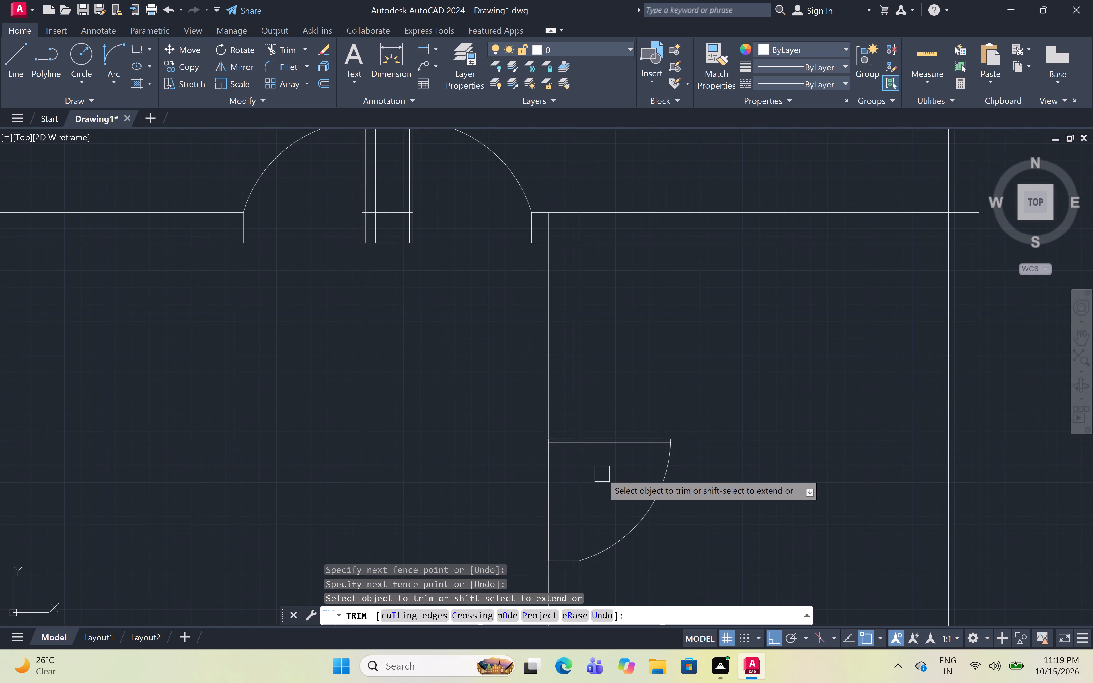
left_click(602, 474)
left_click(525, 470)
scroll(568, 376, "down", 4)
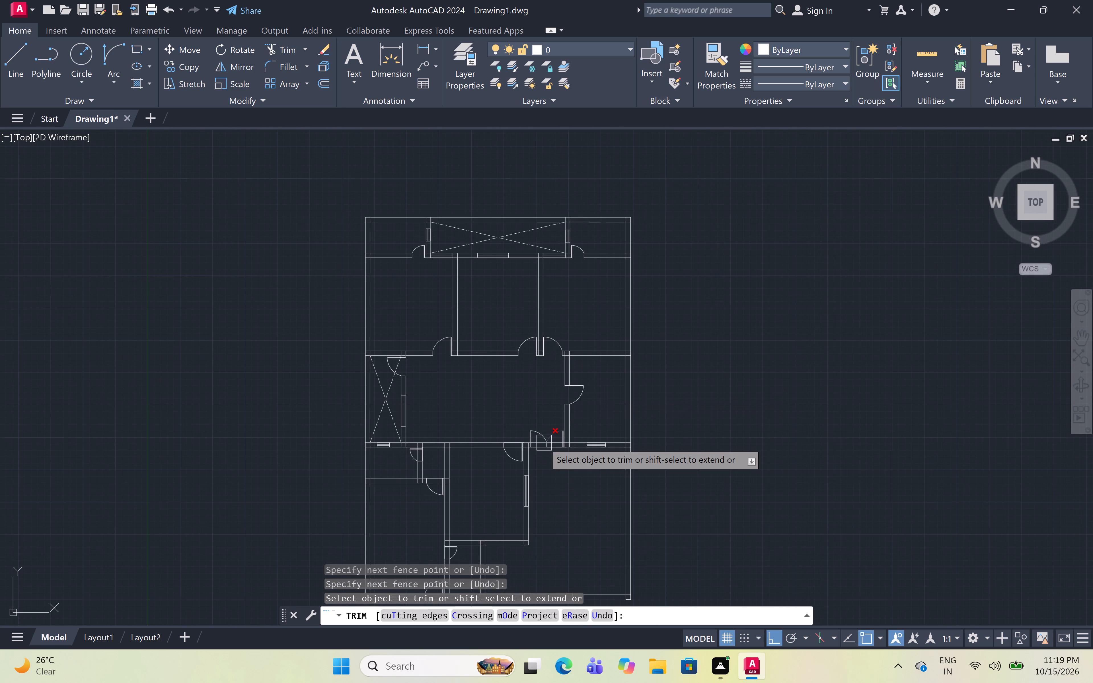
Trim the wall lines across the double-door opening and the neighbouring single-door opening in the central hall's bottom wall.
scroll(548, 450, "up", 6)
left_click(624, 336)
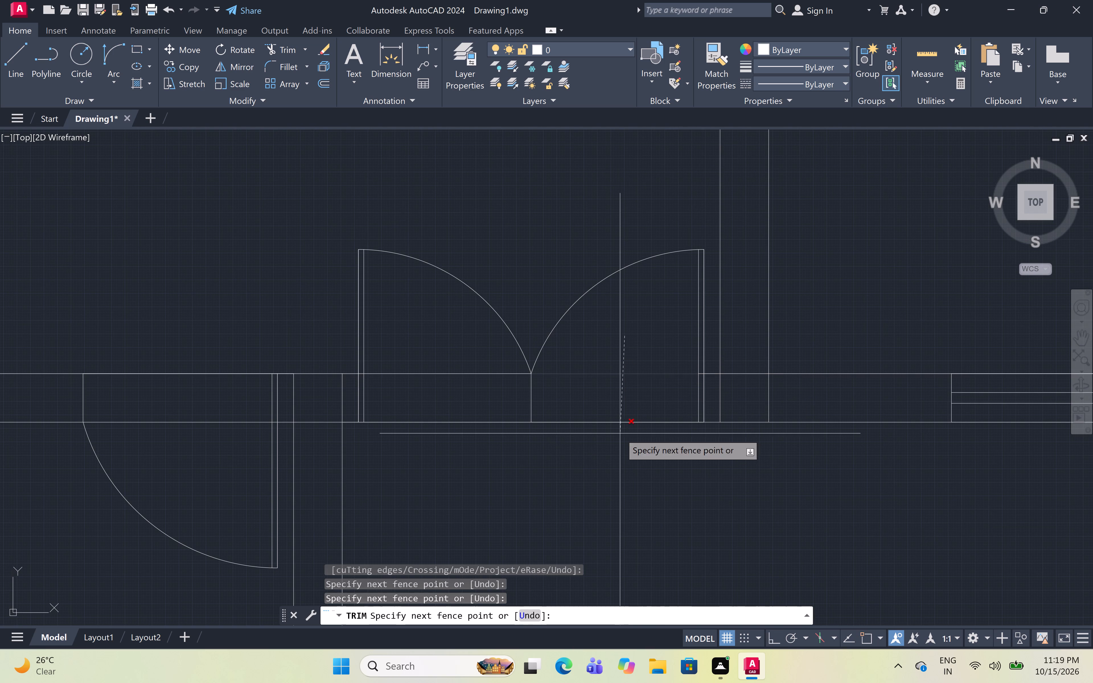
left_click(620, 433)
left_click(498, 362)
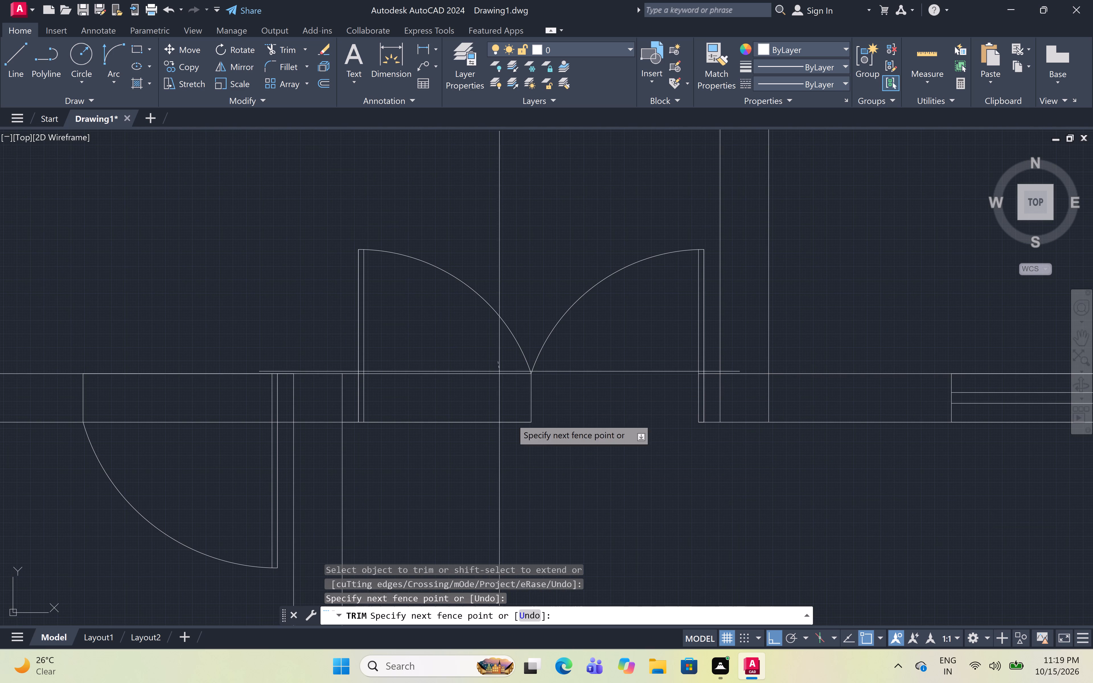
left_click(520, 447)
scroll(532, 429, "down", 2)
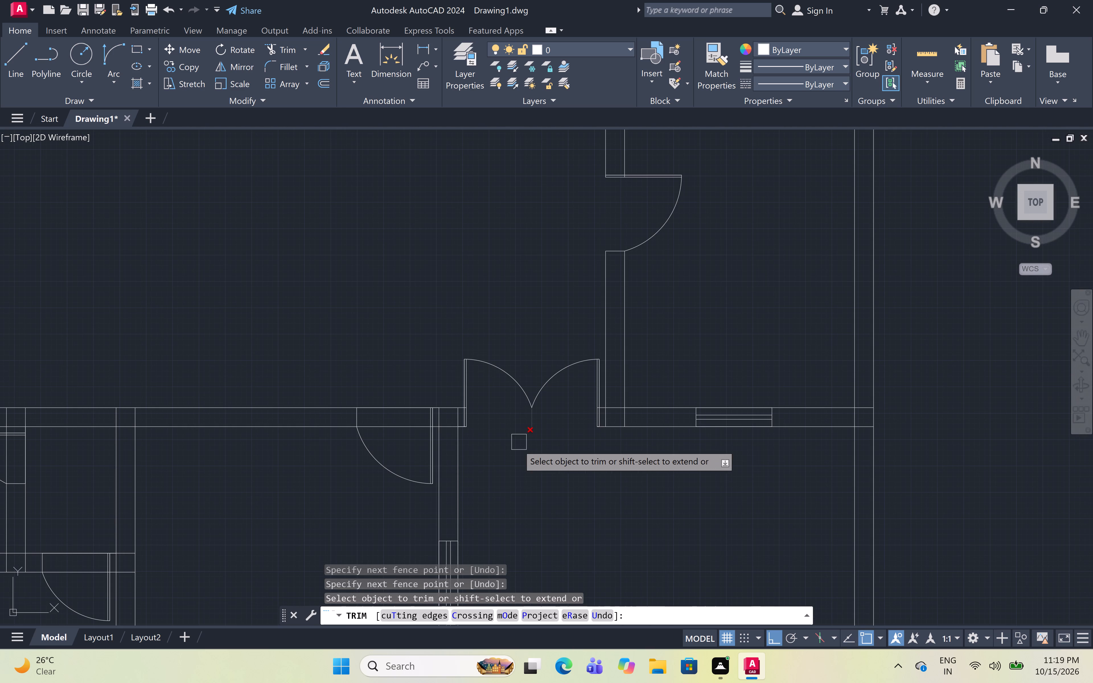
scroll(394, 430, "up", 2)
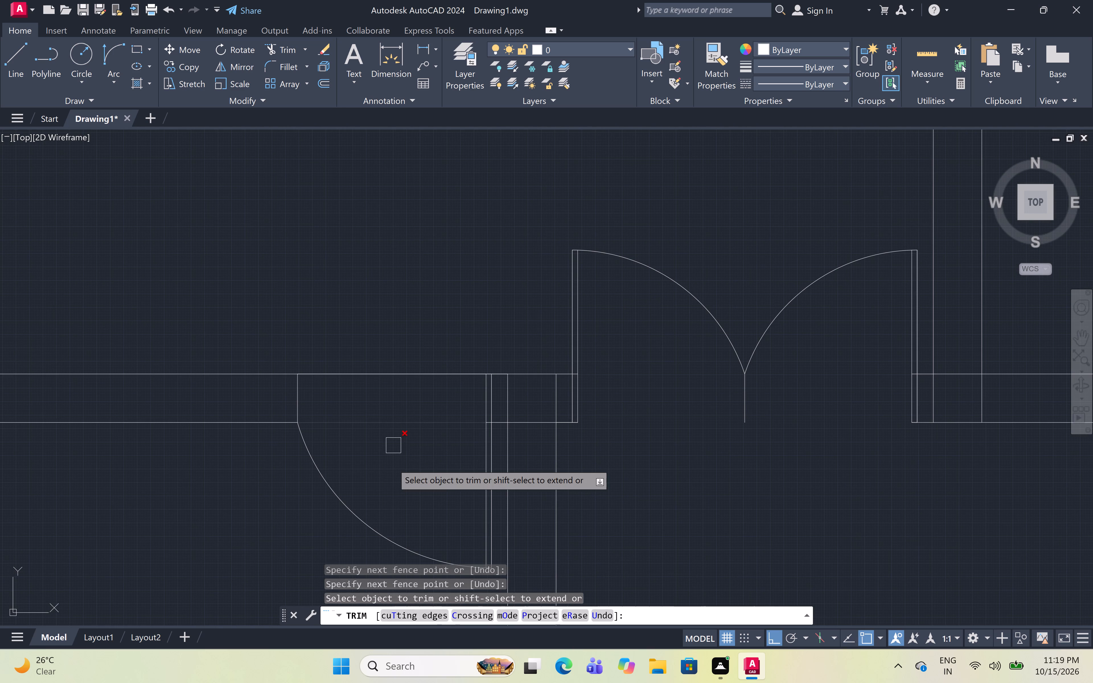
left_click(392, 463)
left_click(411, 354)
scroll(421, 315, "down", 3)
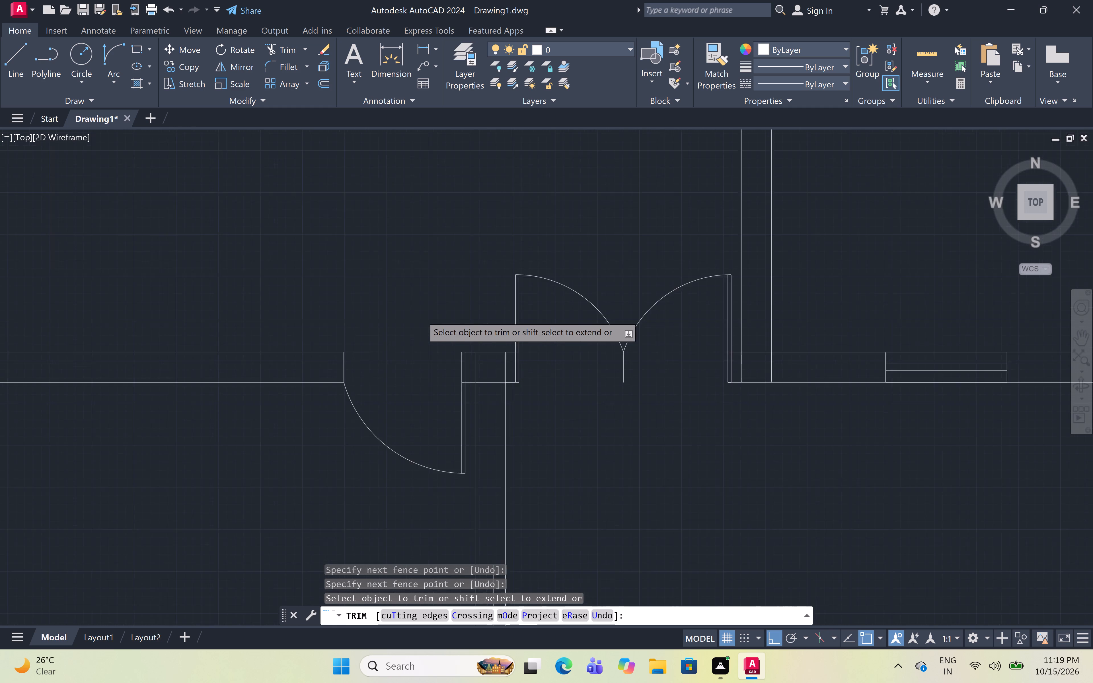
Trim the wall lines across the two door openings around the small rooms below the hall's left dashed-cross area.
middle_click_drag(339, 407, 505, 363)
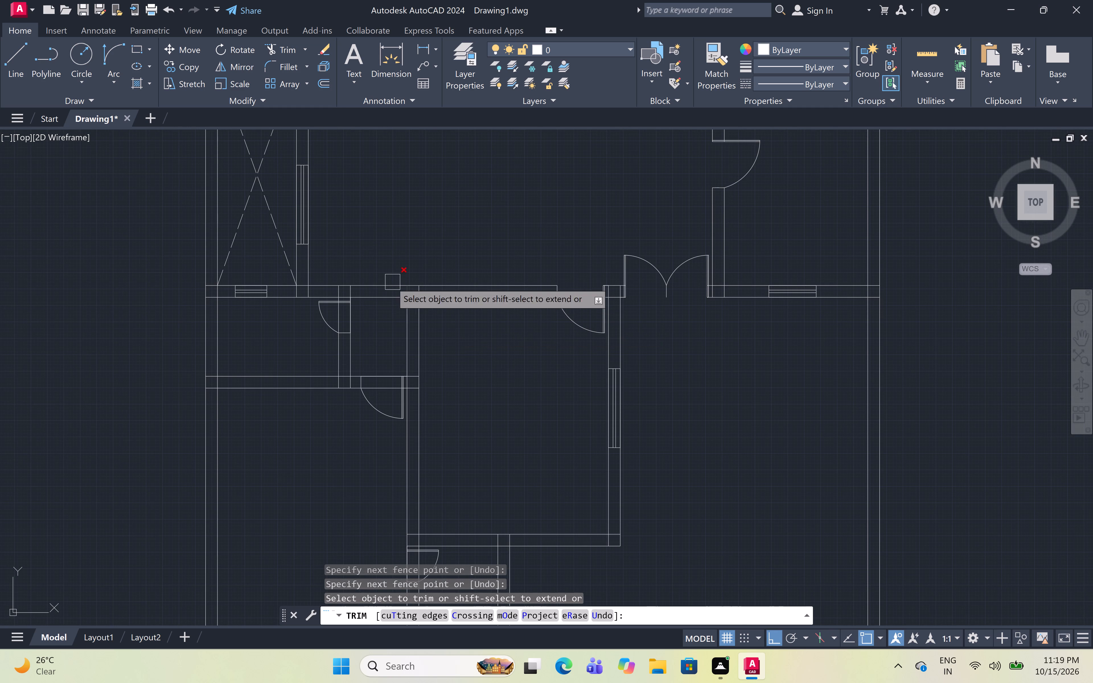
scroll(348, 298, "up", 3)
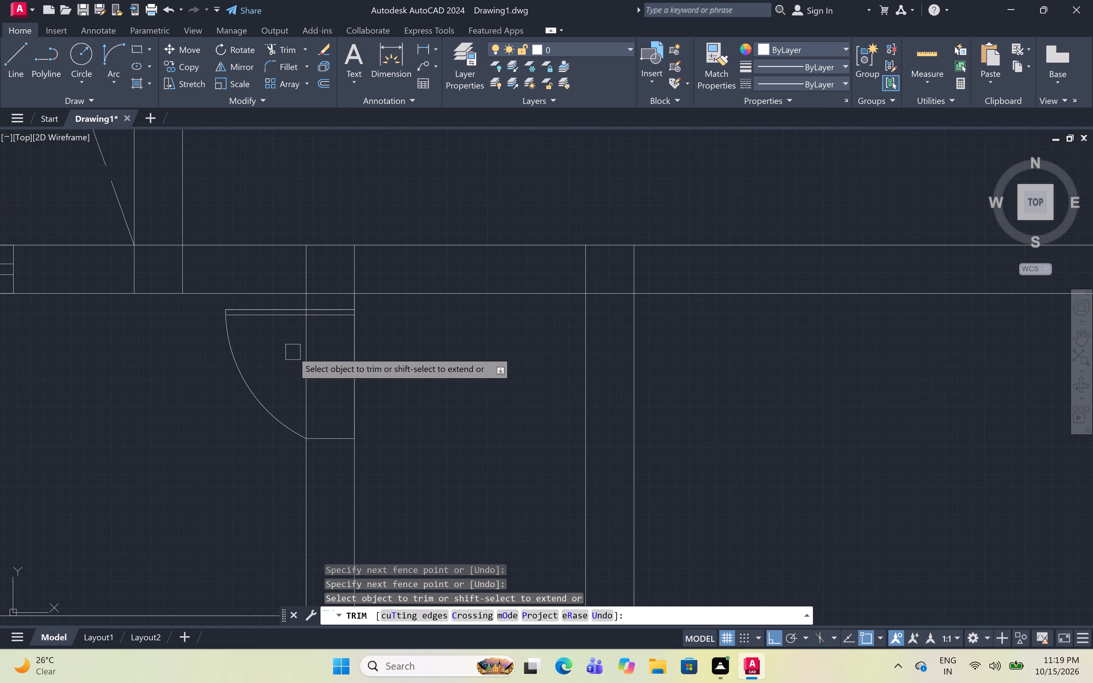
left_click(292, 353)
left_click(379, 354)
scroll(411, 306, "down", 3)
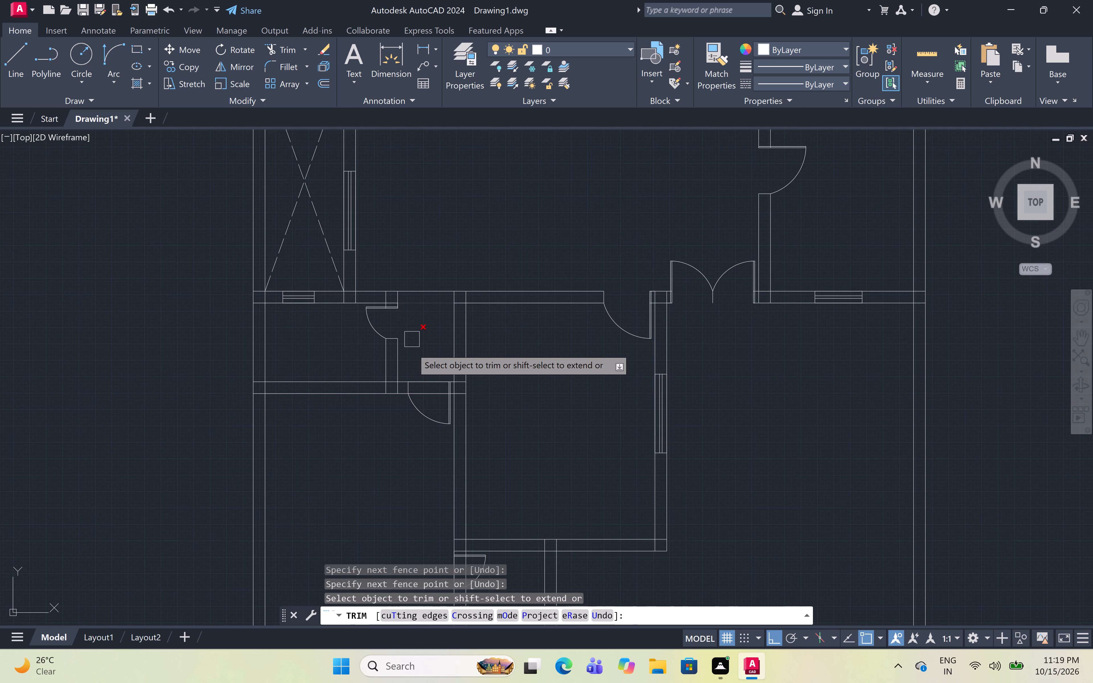
scroll(417, 398, "up", 3)
left_click(439, 400)
left_click(437, 293)
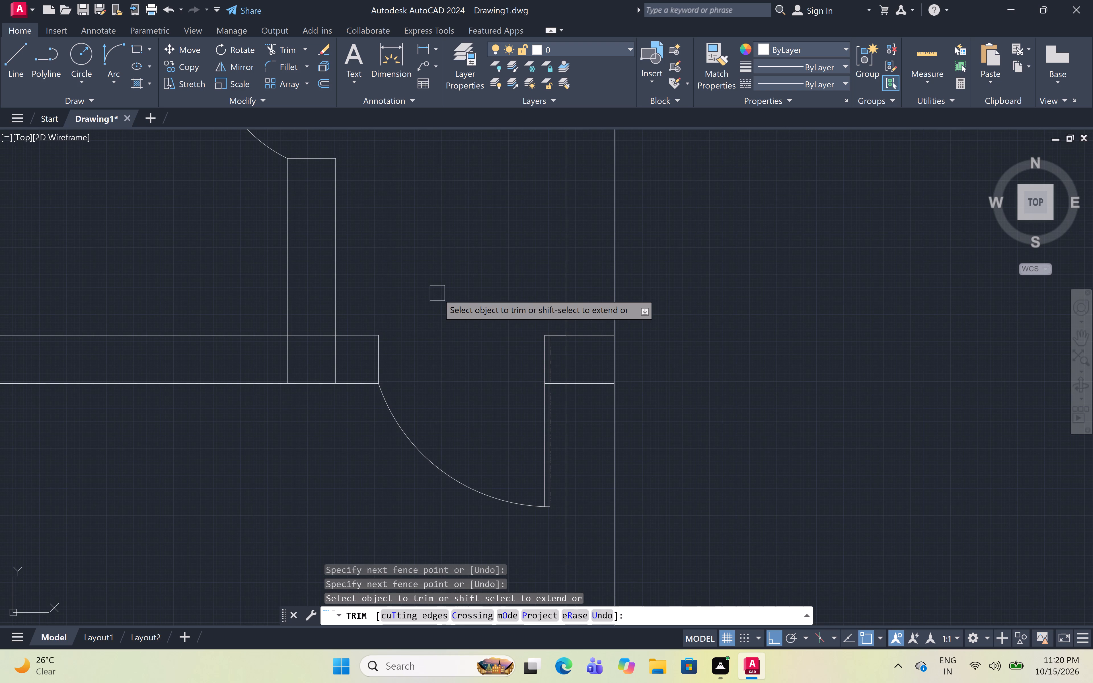
scroll(437, 293, "down", 5)
Trim the wall lines across the door openings in the lower small room's left wall and the bottom-left room's outer wall.
scroll(461, 365, "up", 5)
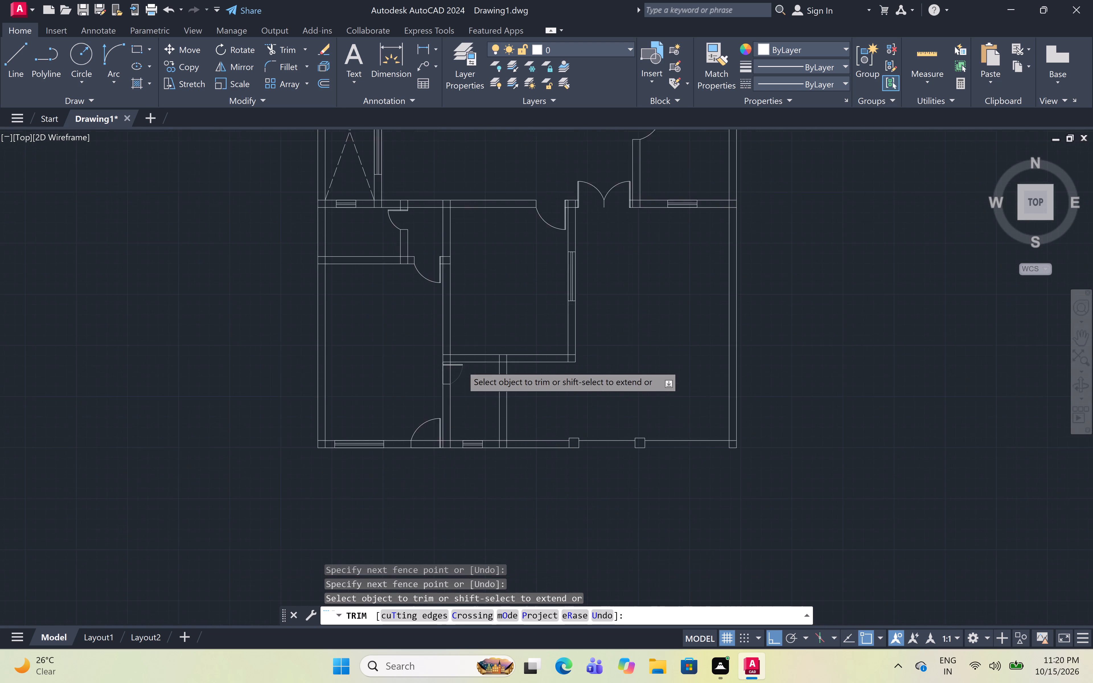
left_click(431, 387)
left_click(396, 395)
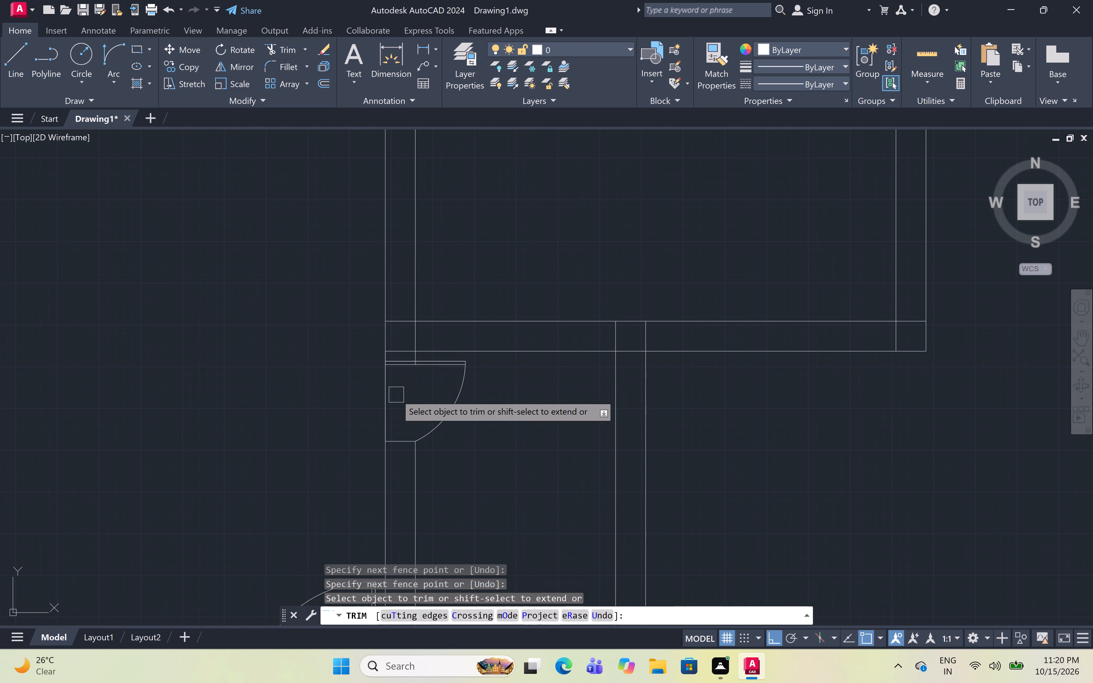
left_click(395, 395)
left_click(356, 395)
scroll(495, 244, "down", 4)
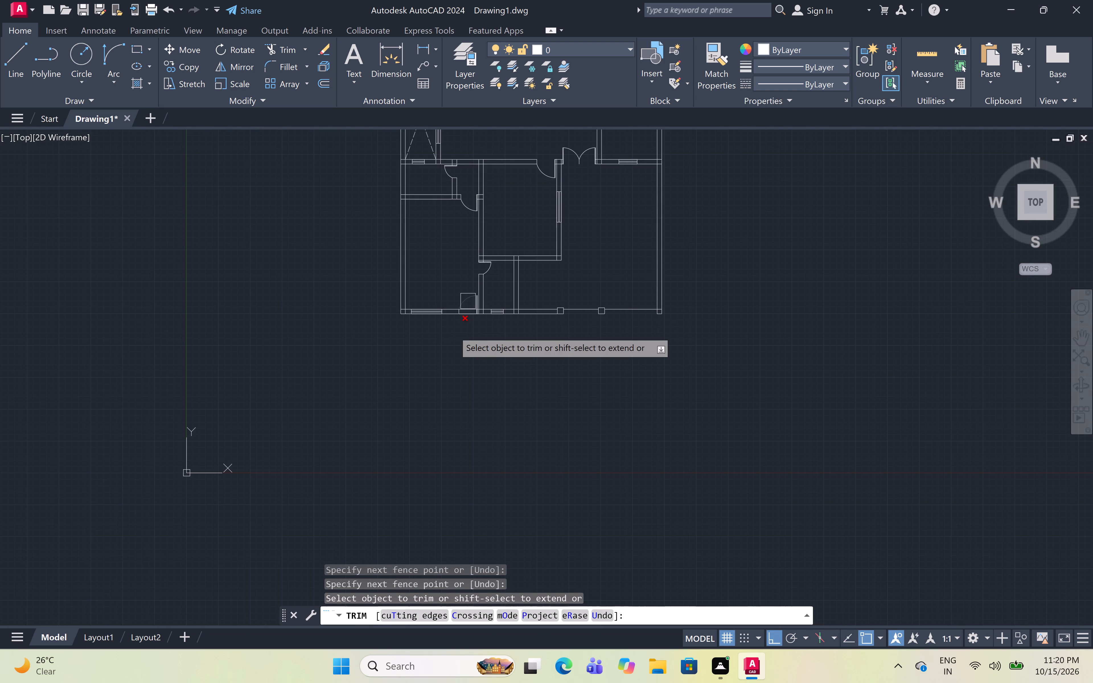
scroll(462, 310, "up", 5)
left_click(492, 289)
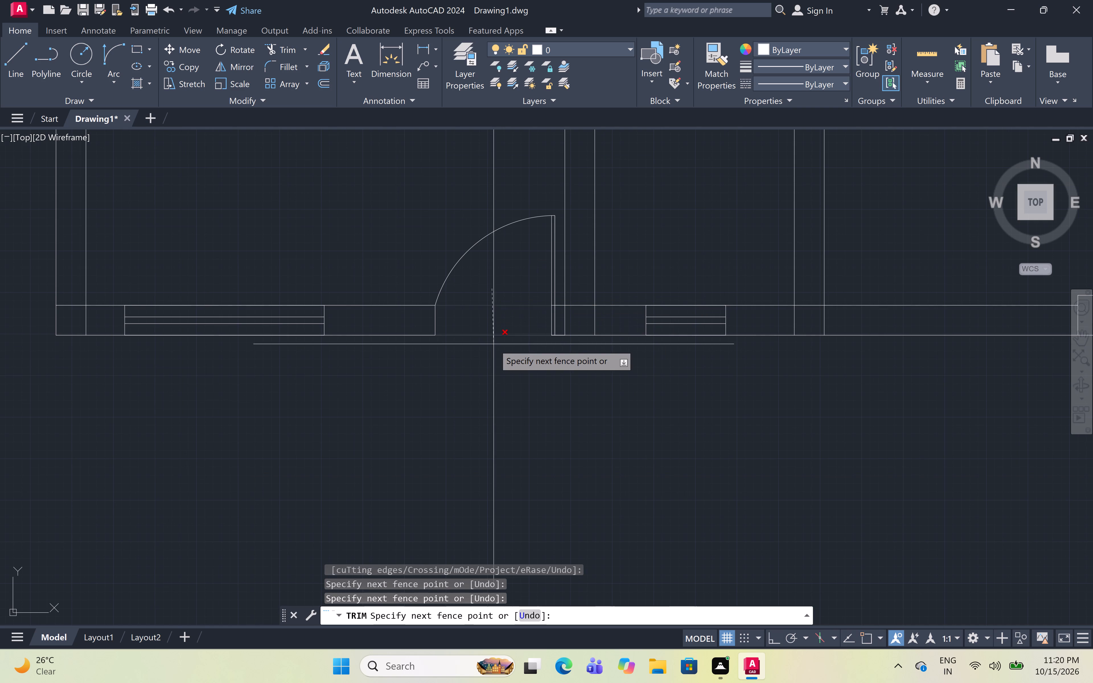
left_click(494, 344)
scroll(490, 344, "down", 3)
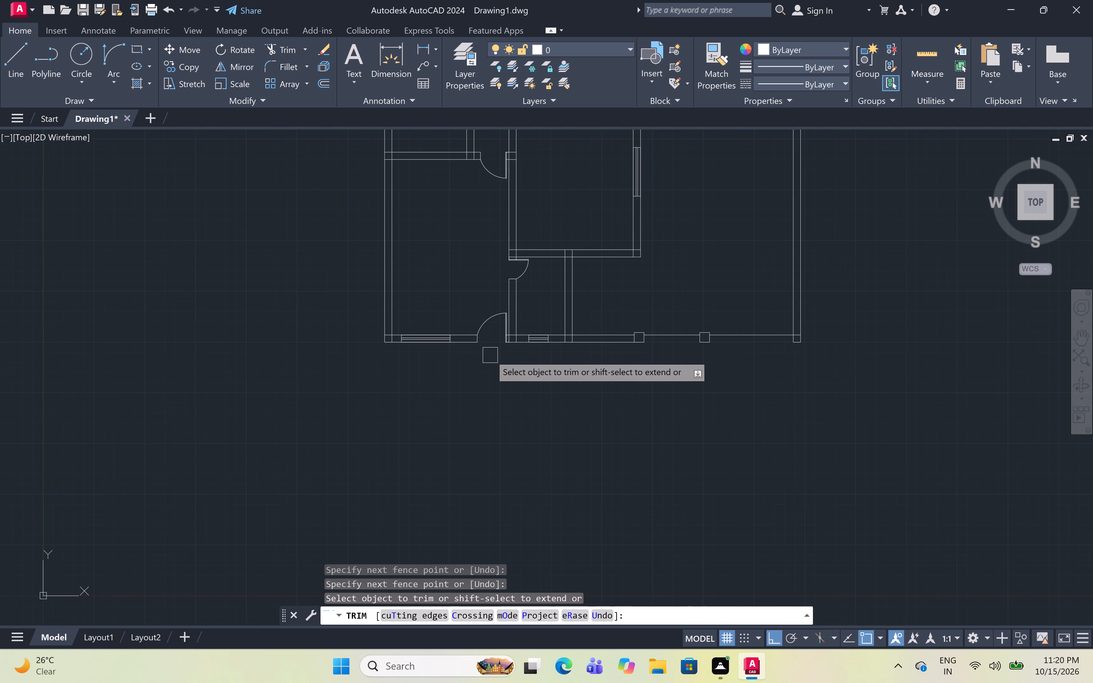
Trim the overlapping inner wall lines at the top-left outer corner of the floor plan.
scroll(493, 364, "down", 1)
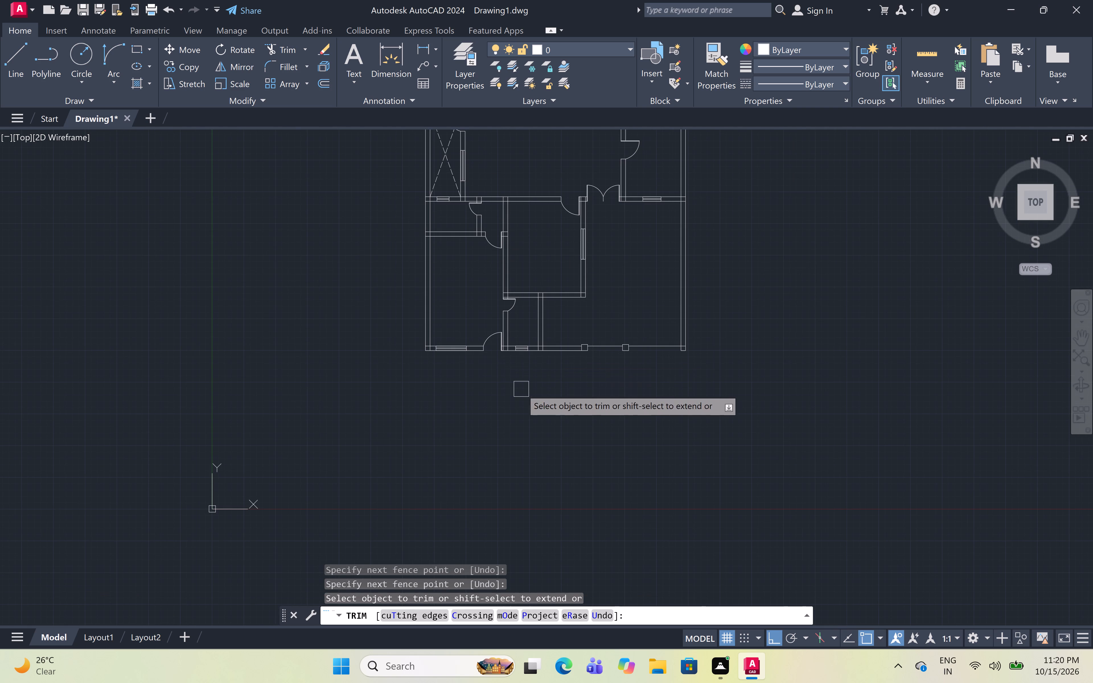
middle_click_drag(521, 389, 463, 432)
scroll(504, 300, "down", 1)
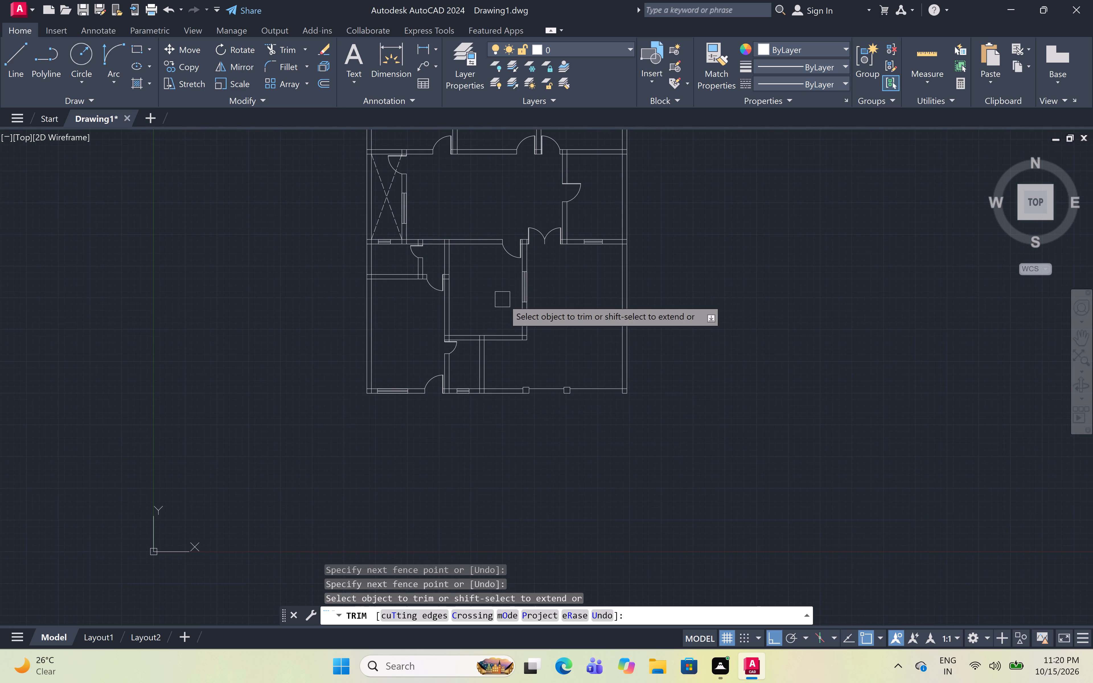
middle_click_drag(556, 304, 564, 360)
scroll(512, 277, "up", 2)
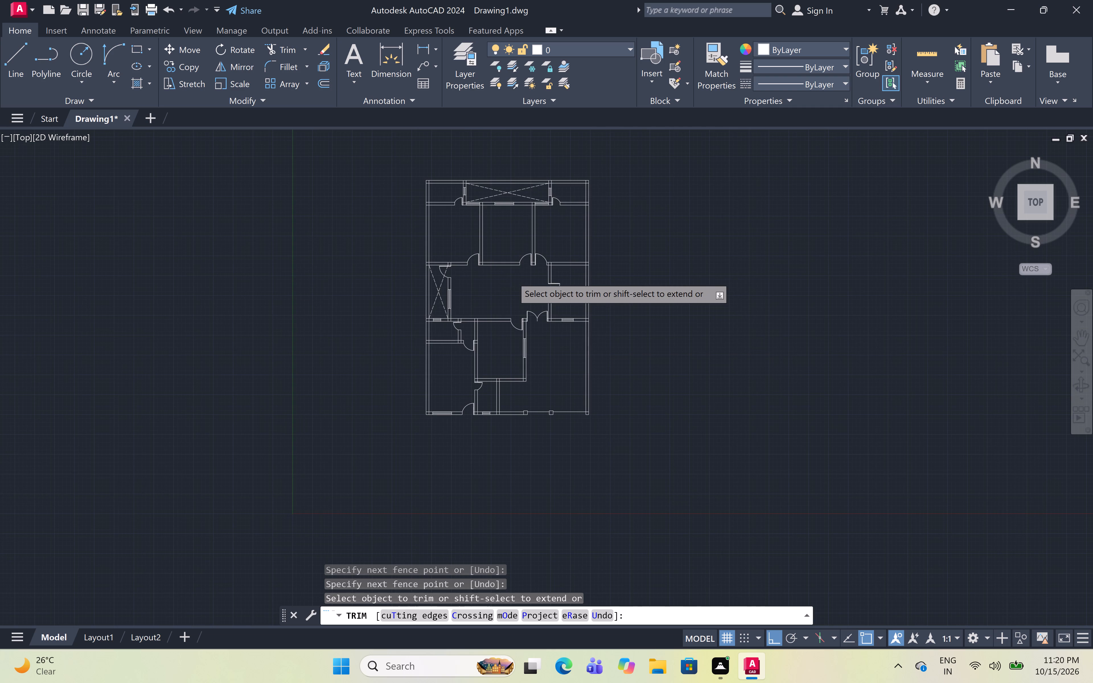
middle_click_drag(511, 277, 525, 415)
scroll(299, 162, "up", 5)
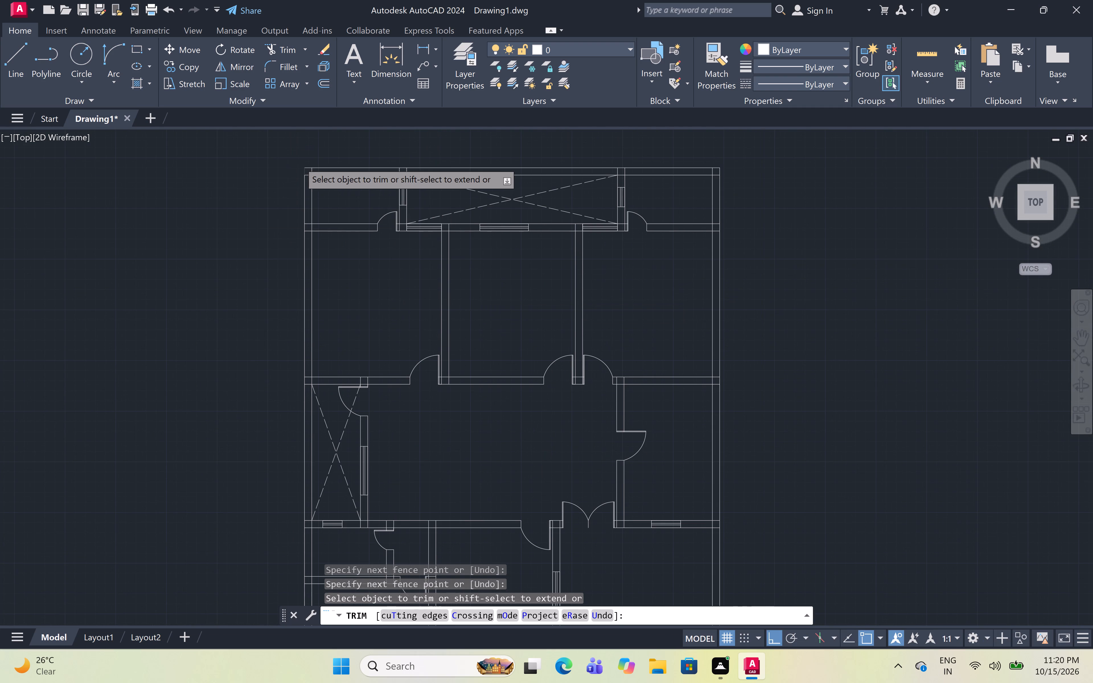
left_click(333, 223)
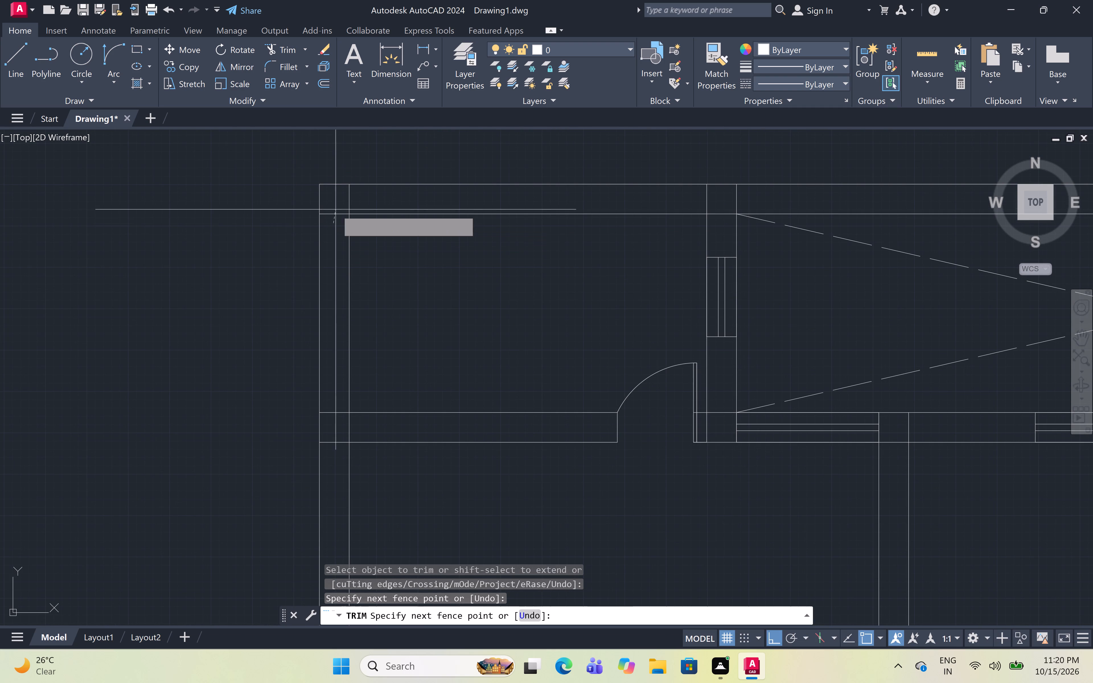
left_click(356, 194)
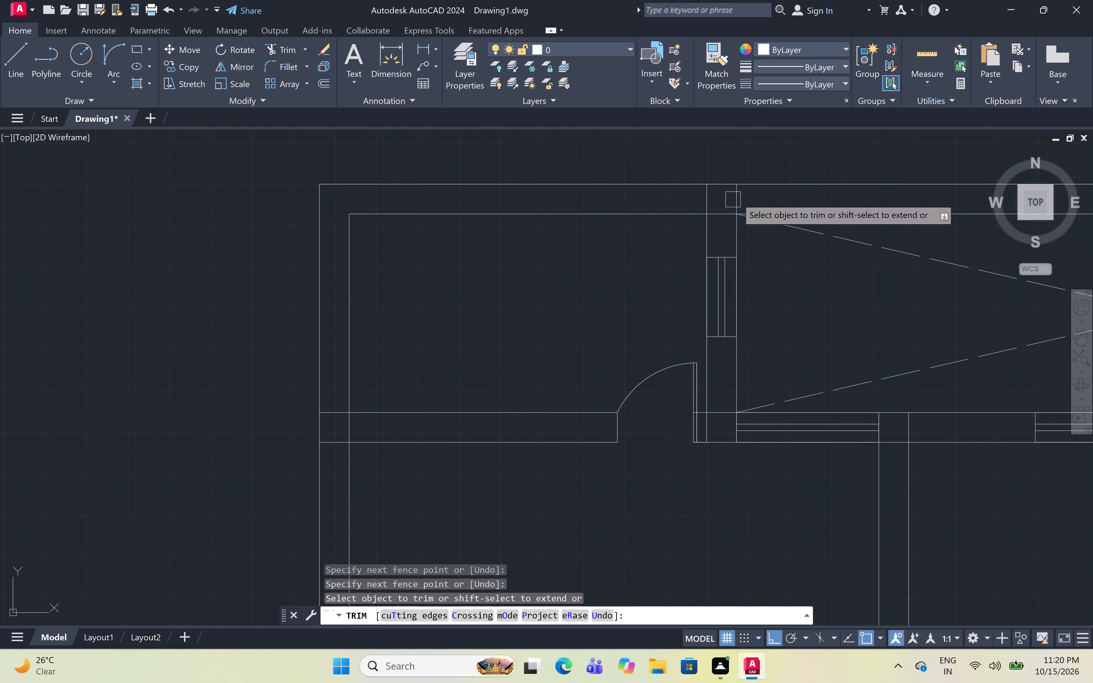
Trim the overlapping wall lines at the upper and lower junctions of the top-left small room's right wall.
left_click(762, 195)
left_click(703, 194)
scroll(718, 201, "up", 1)
left_click(718, 201)
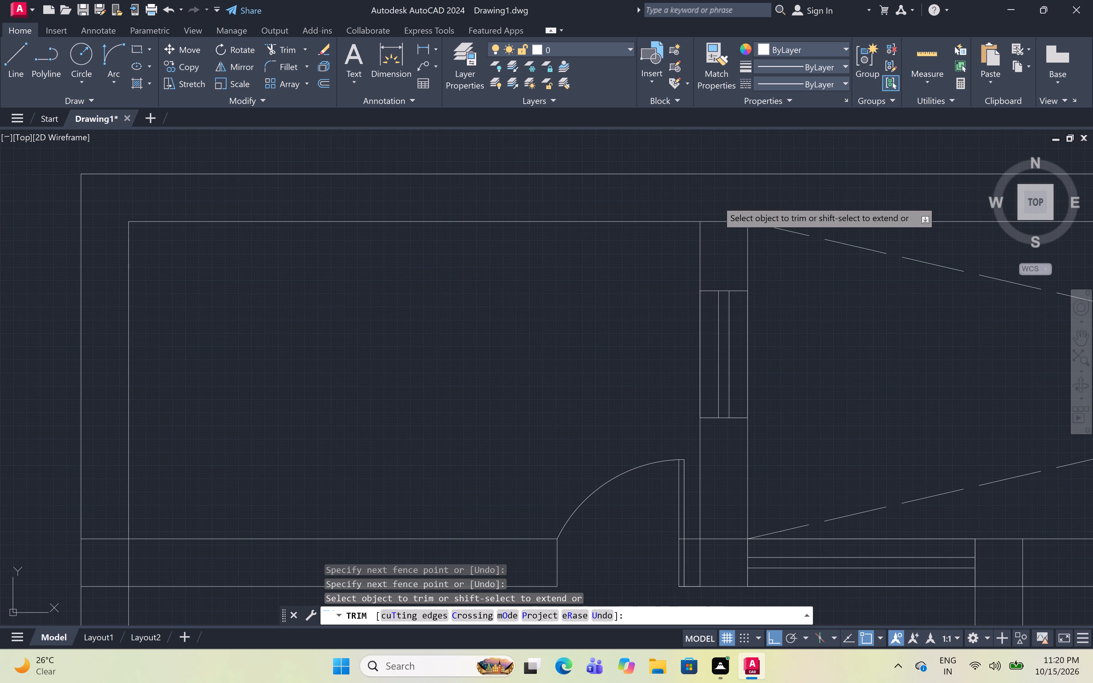
left_click(721, 233)
scroll(721, 233, "down", 3)
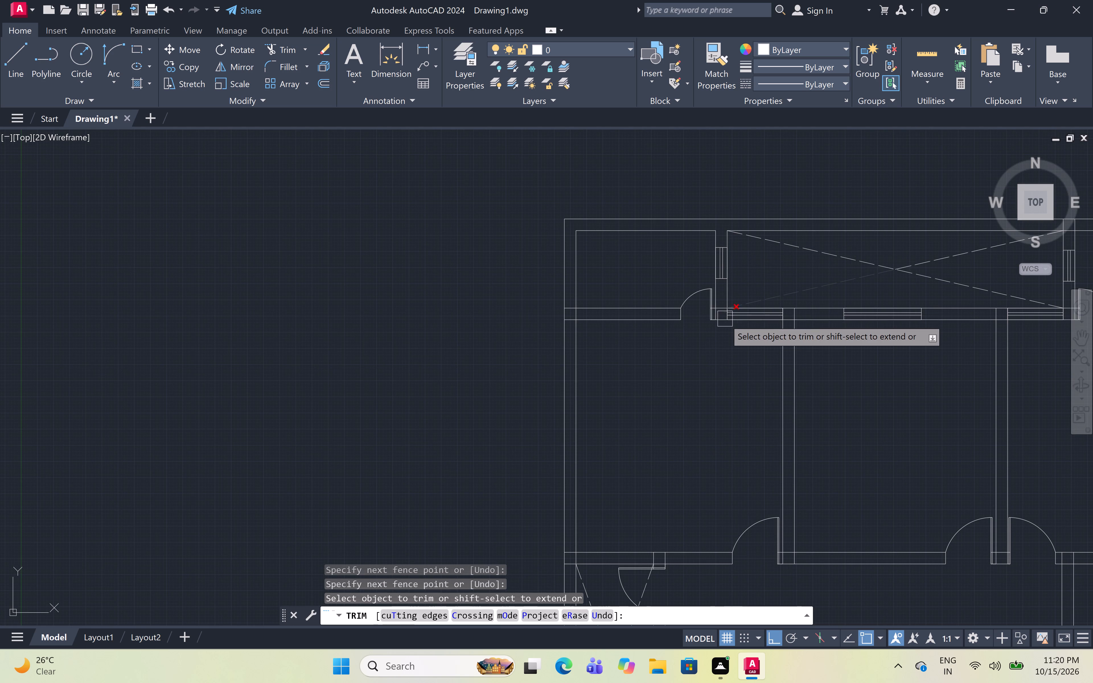
scroll(725, 320, "up", 5)
left_click(709, 234)
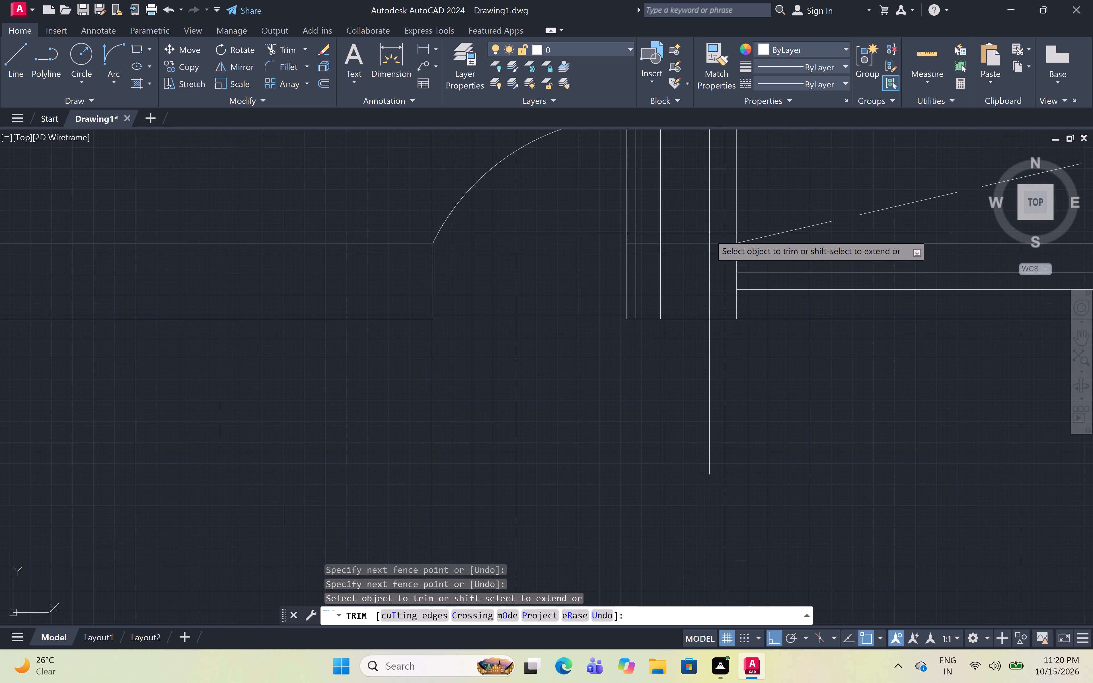
left_click(654, 283)
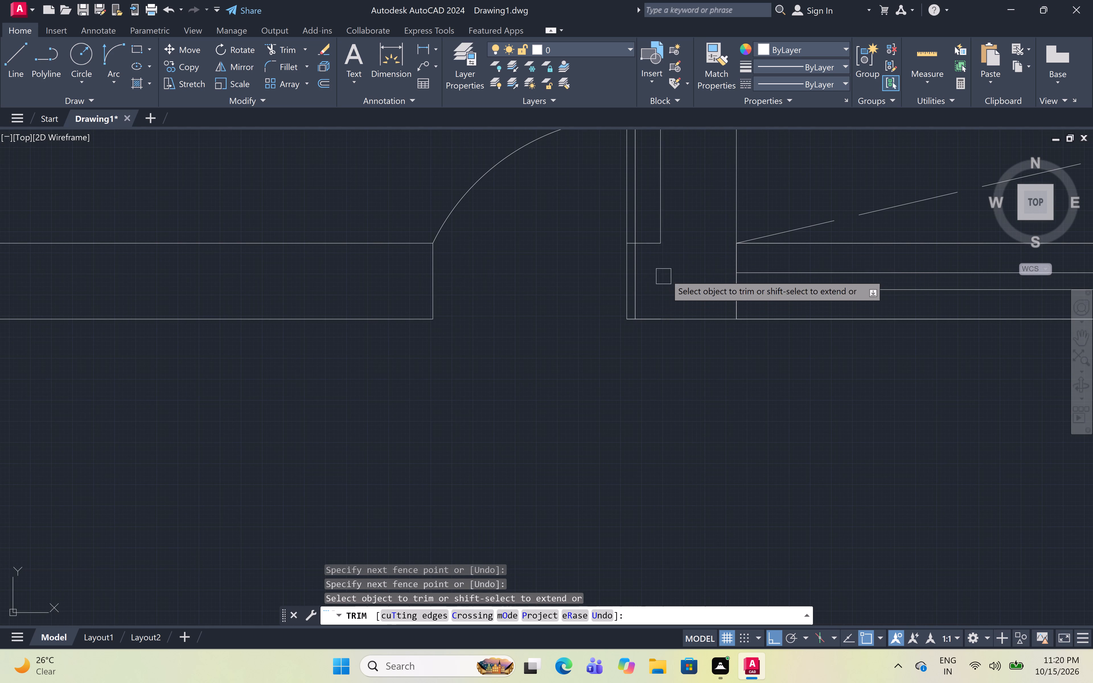
Trim the overlapping wall lines where the top-left small room's bottom wall meets the left outer wall.
scroll(668, 272, "down", 4)
scroll(521, 270, "up", 4)
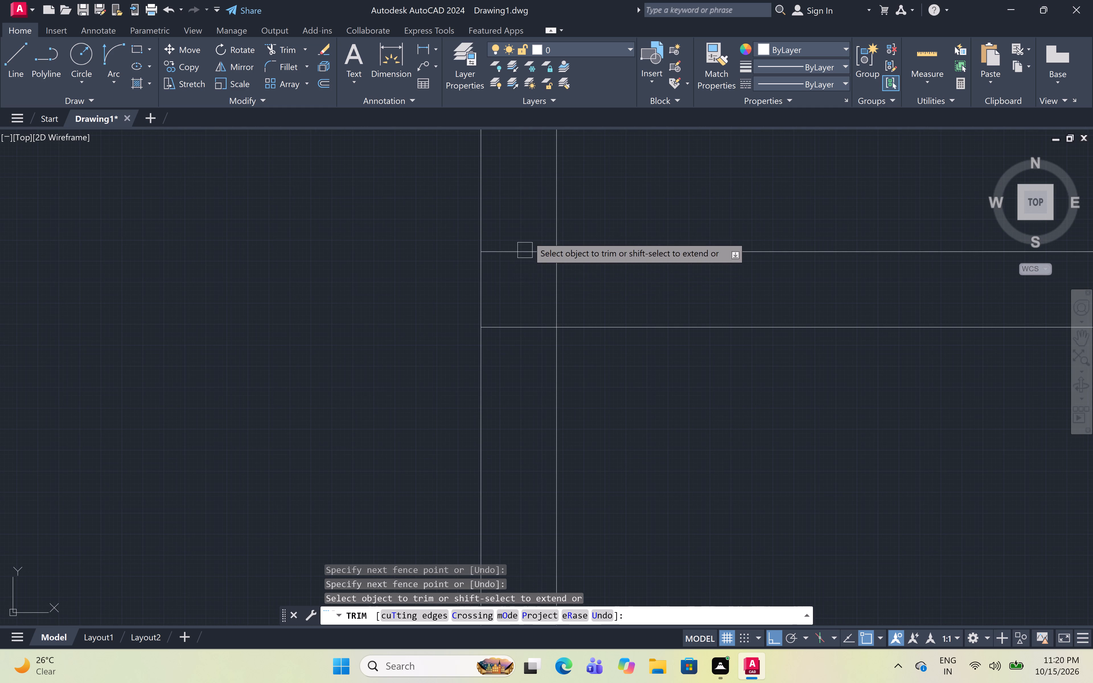
left_click(527, 227)
left_click(521, 350)
left_click(533, 302)
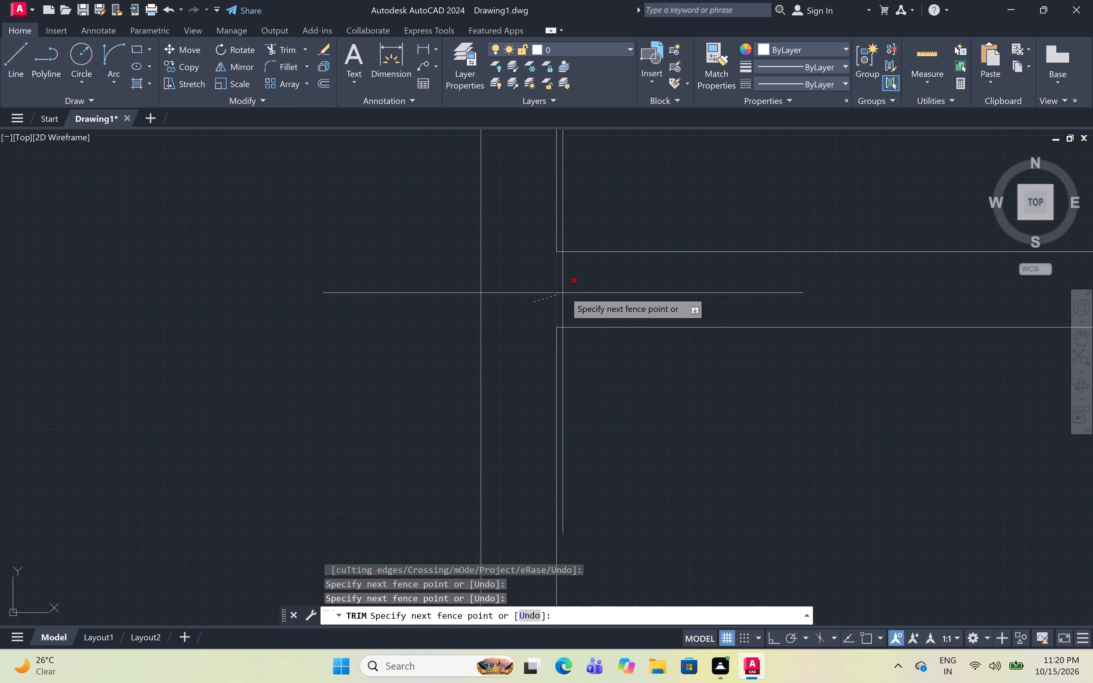
left_click(576, 287)
scroll(557, 292, "down", 5)
scroll(655, 350, "down", 1)
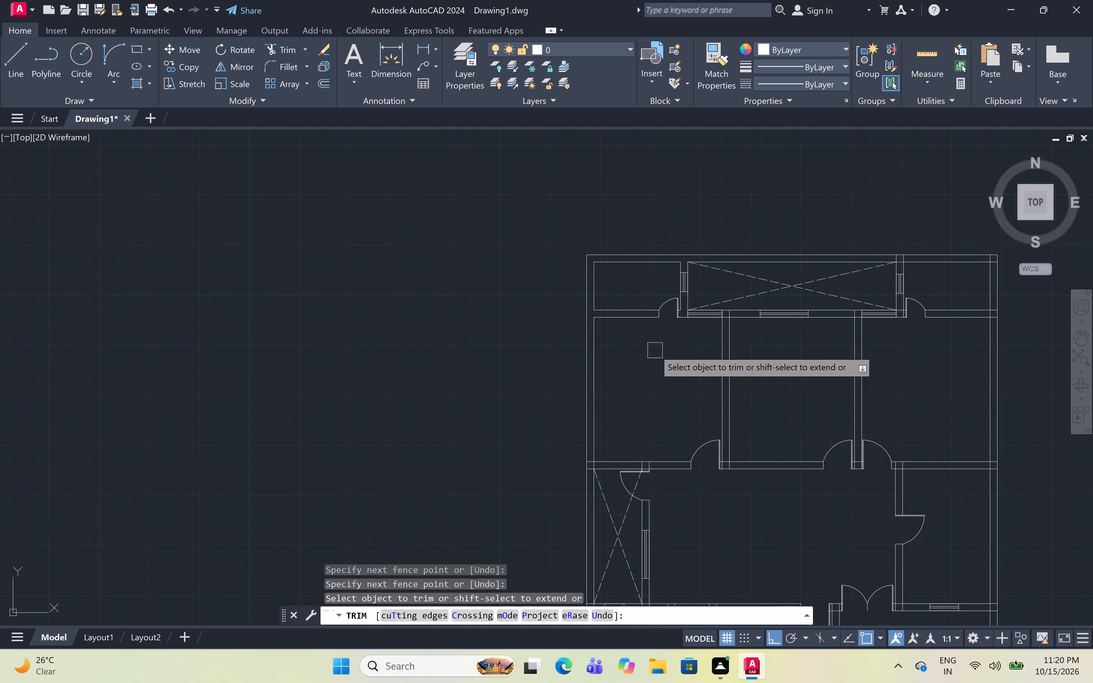
Trim the overlapping wall lines where the upper middle room's two side walls meet the windowed wall above.
middle_click_drag(666, 359, 611, 356)
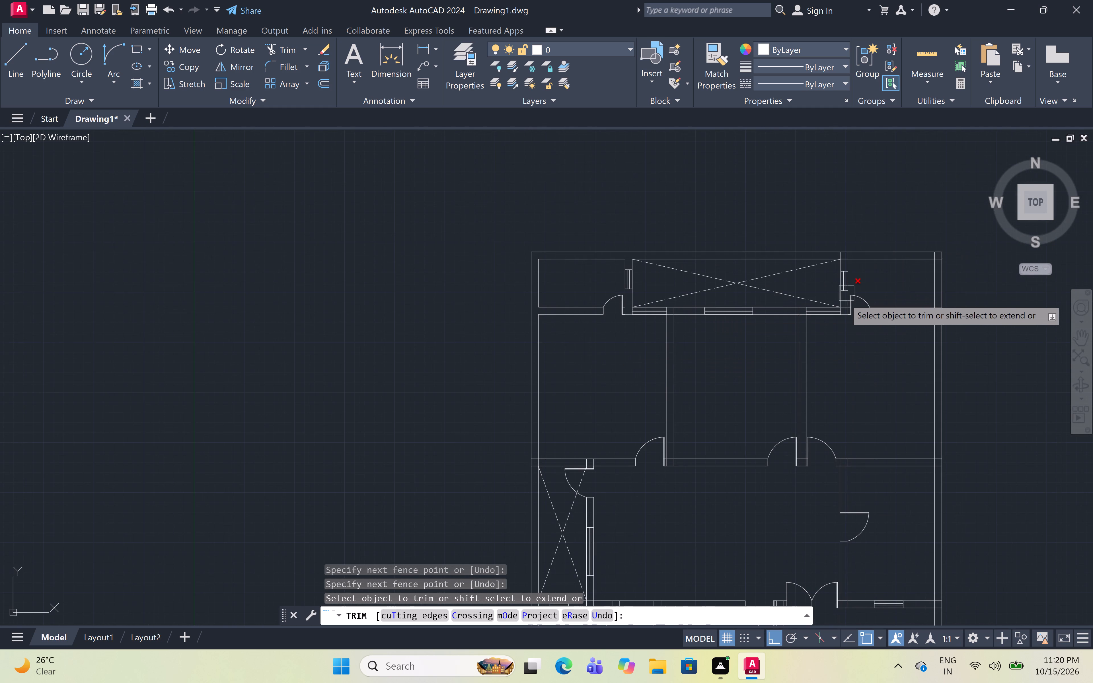
scroll(801, 314, "up", 5)
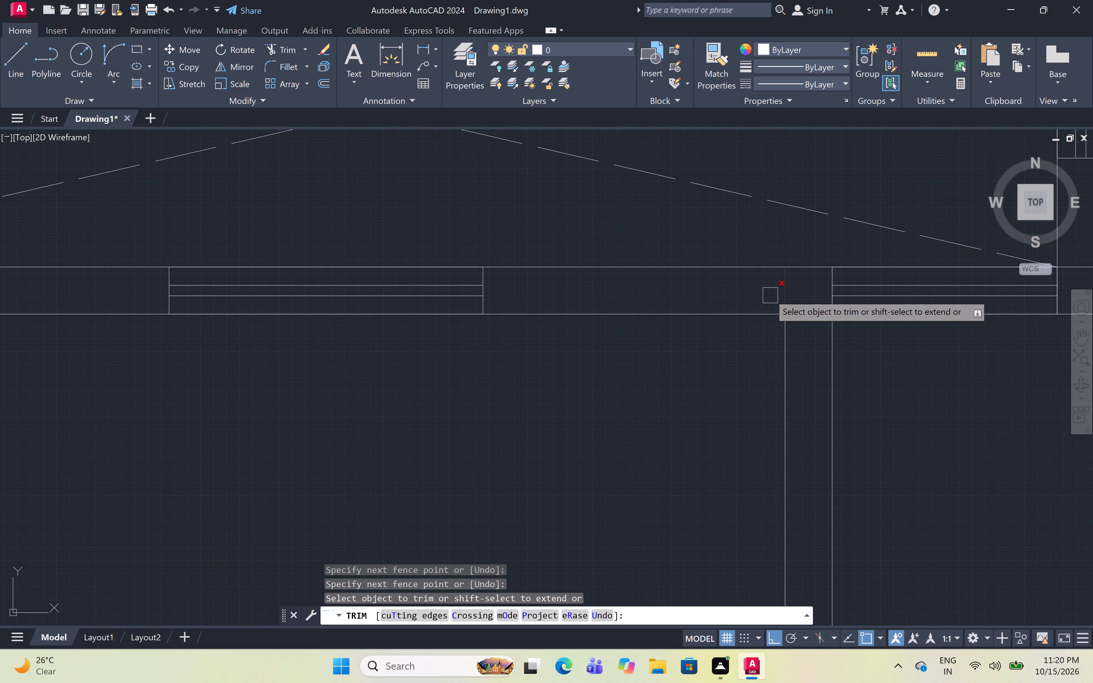
left_click(771, 295)
left_click(818, 328)
scroll(809, 315, "down", 4)
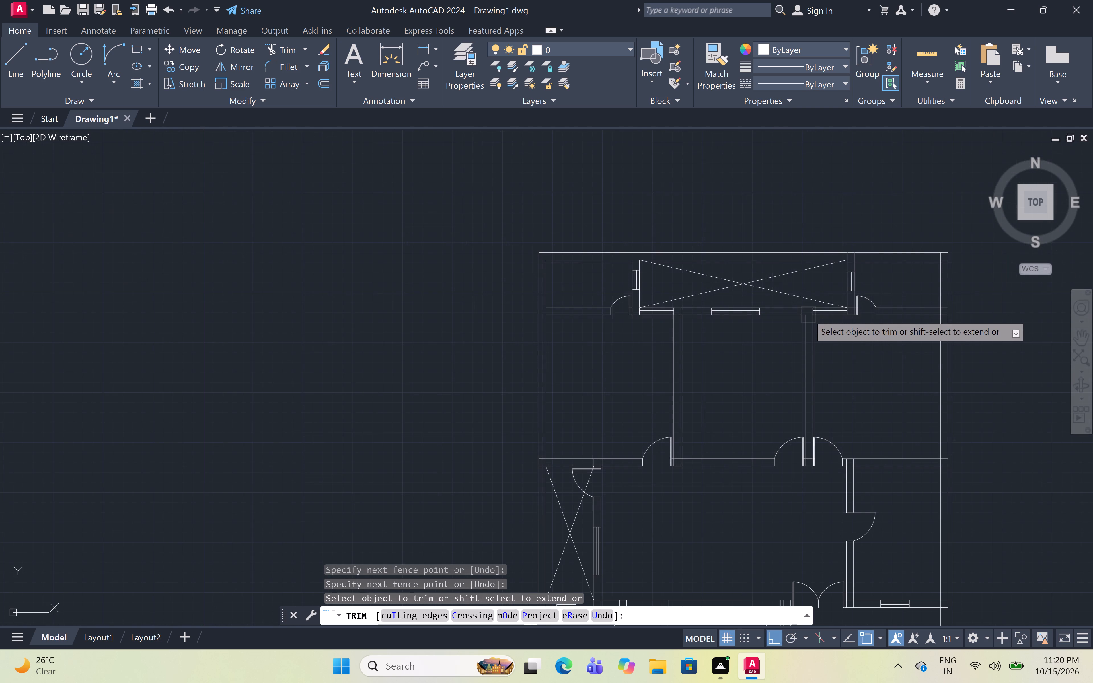
scroll(678, 311, "up", 6)
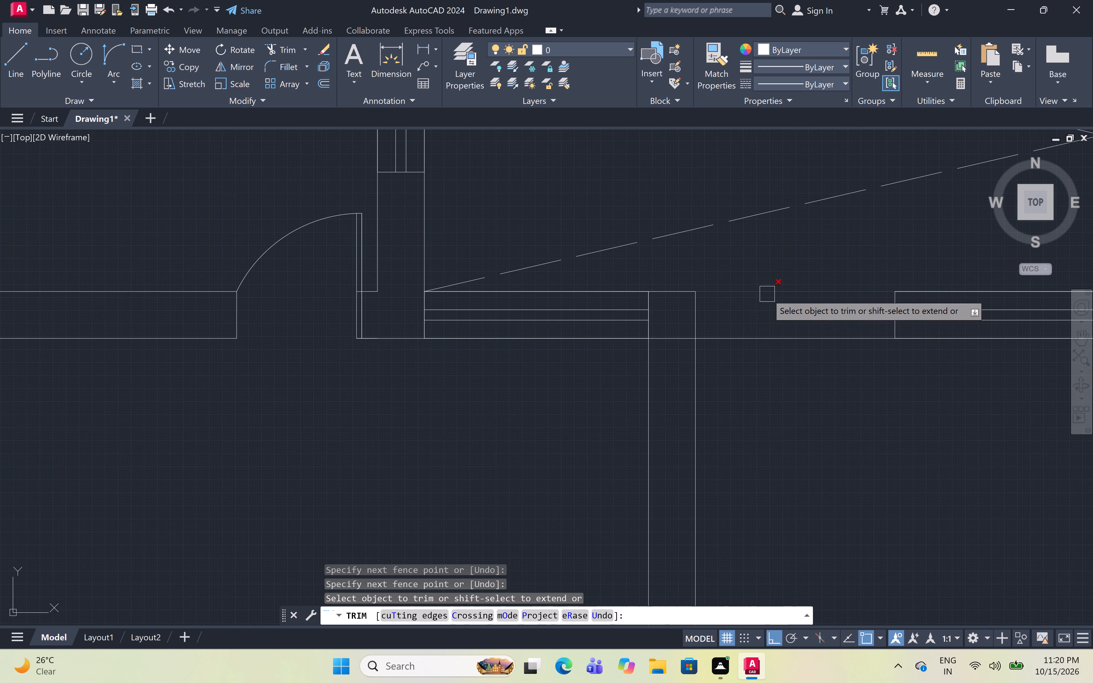
left_click(726, 313)
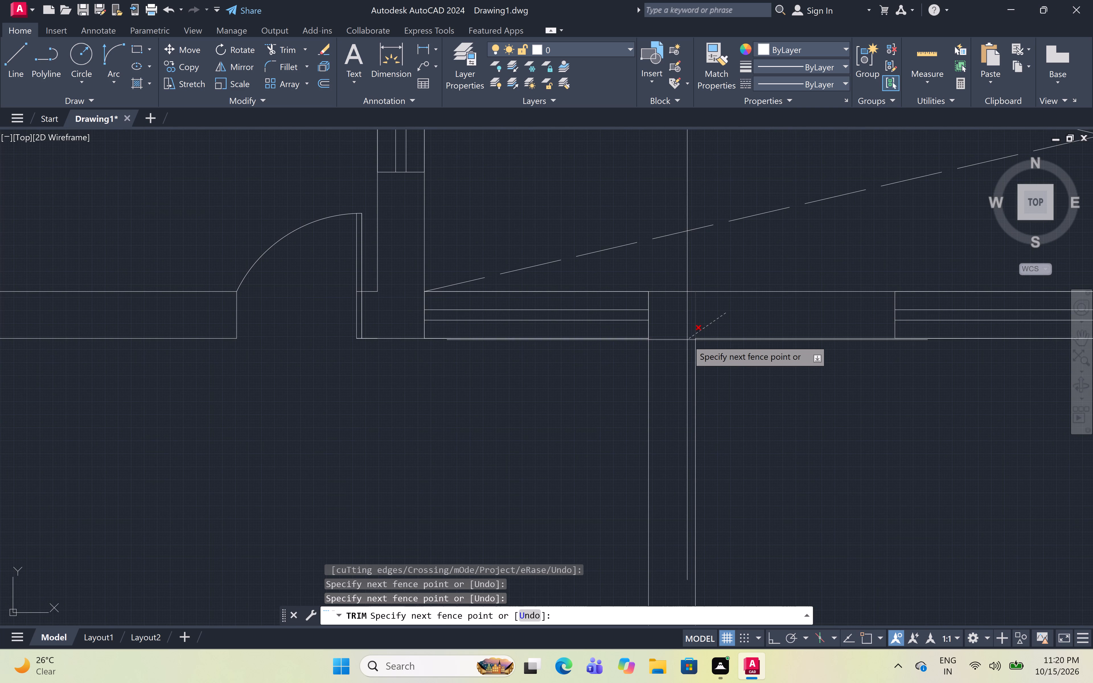
left_click(687, 340)
scroll(691, 329, "down", 4)
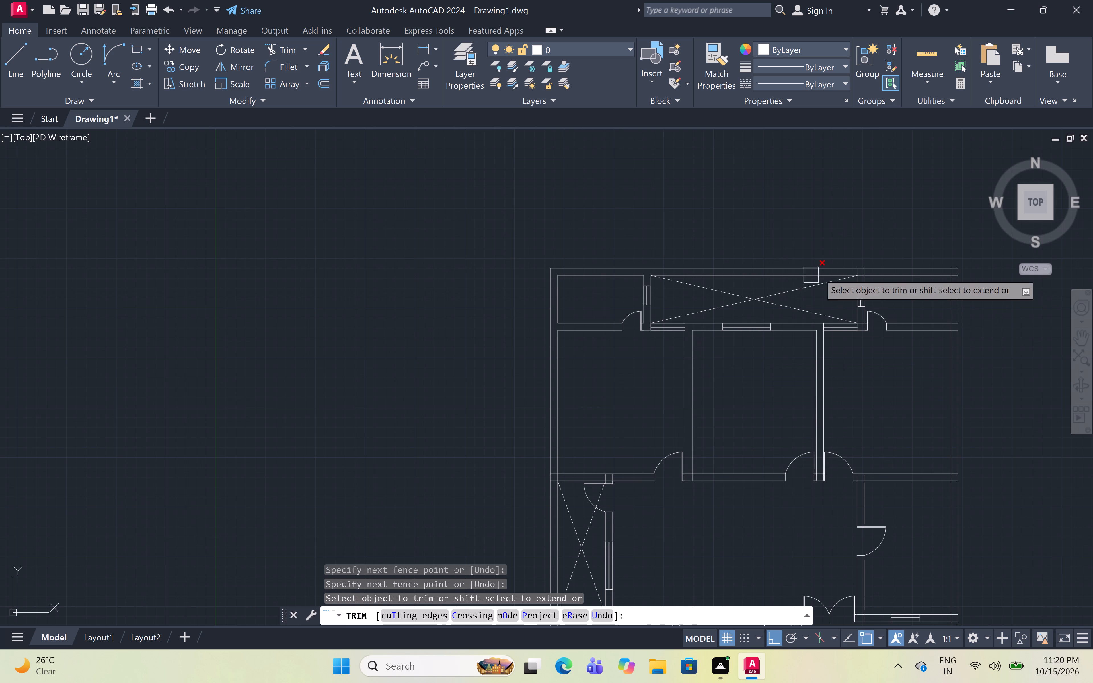
Trim the overlapping wall lines where the top-right small room's left wall meets the top outer wall.
scroll(865, 274, "up", 5)
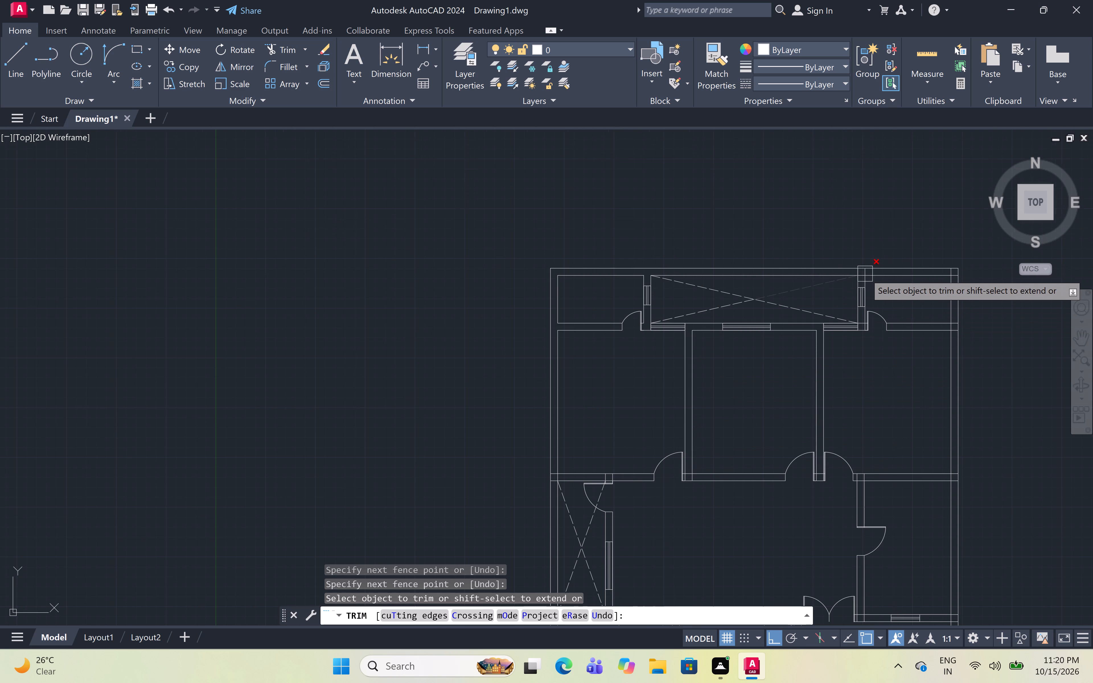
scroll(865, 274, "up", 1)
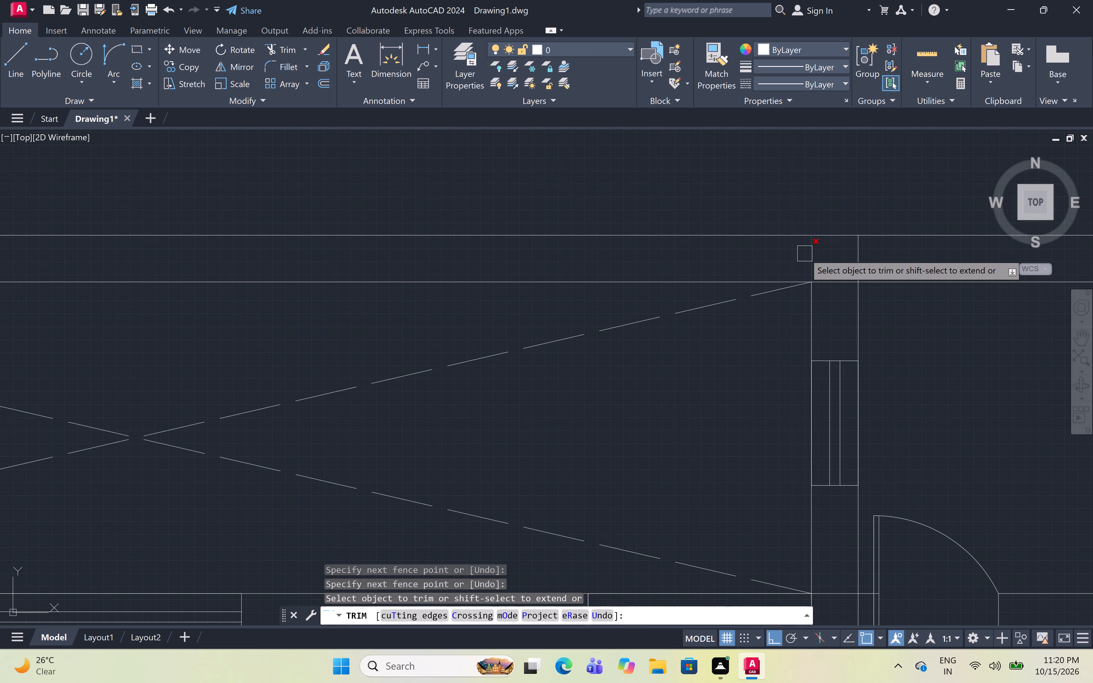
left_click(805, 254)
left_click(829, 279)
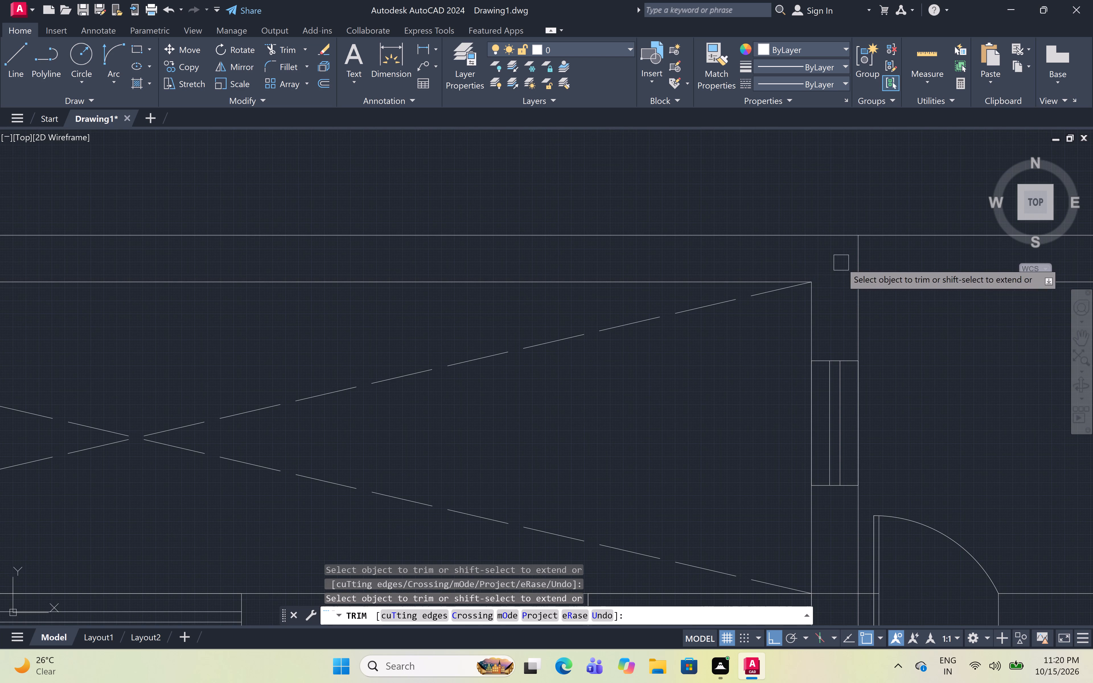
left_click(861, 263)
Trim the overlapping inner wall lines at the top-right outer corner of the floor plan.
scroll(792, 262, "down", 4)
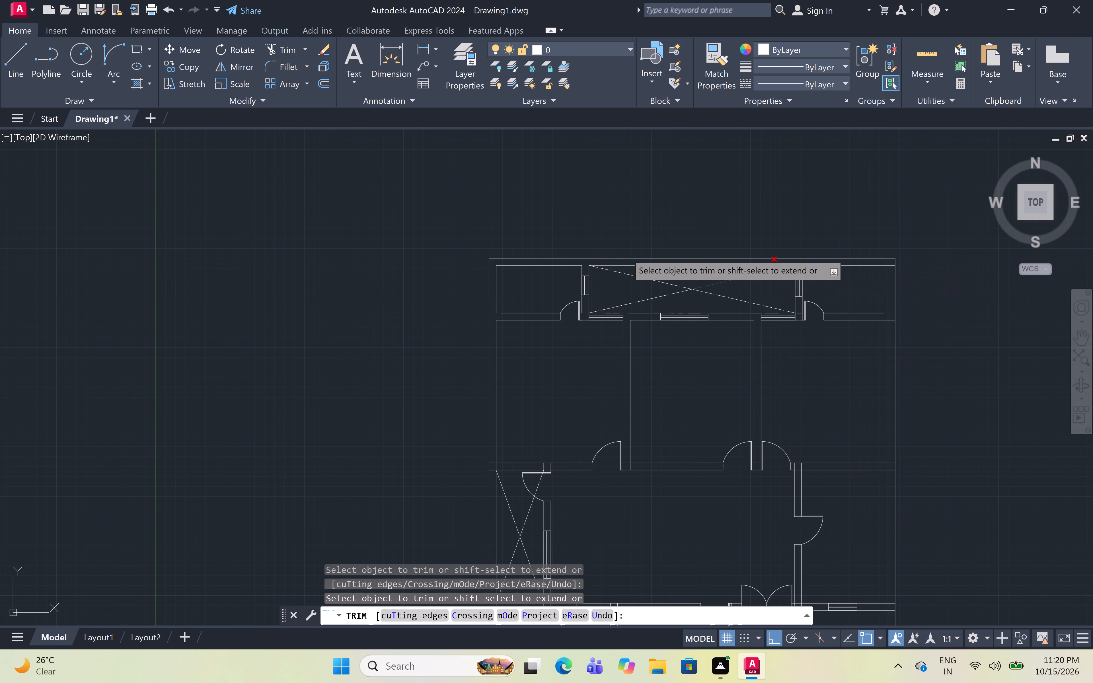
scroll(901, 258, "up", 6)
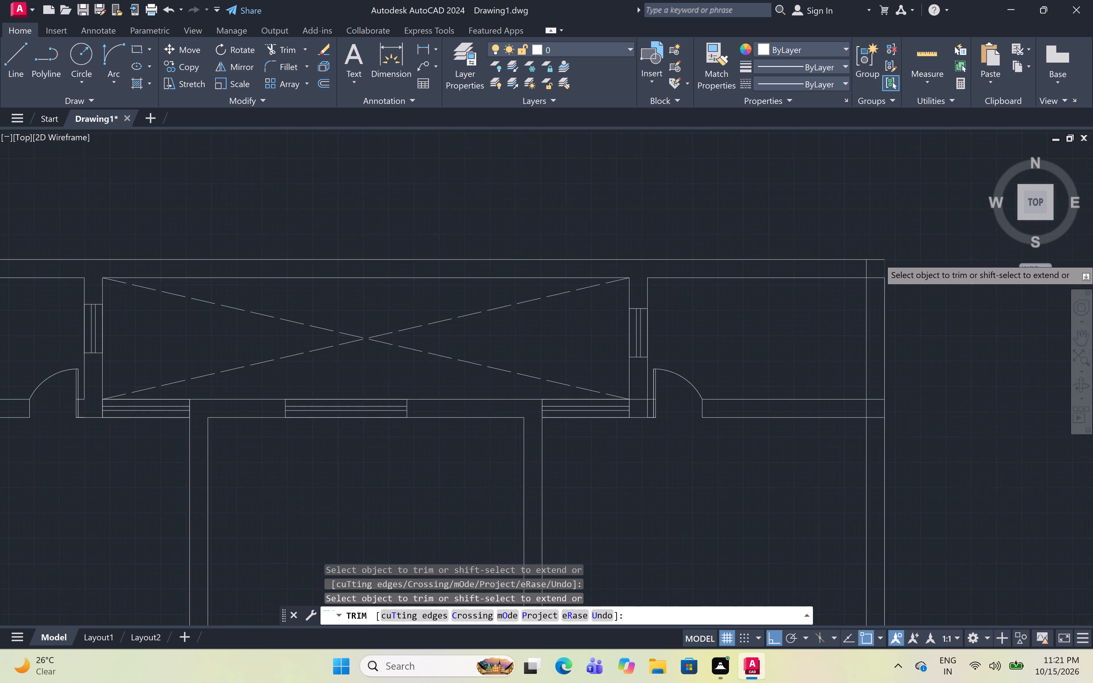
scroll(839, 298, "up", 2)
left_click(702, 266)
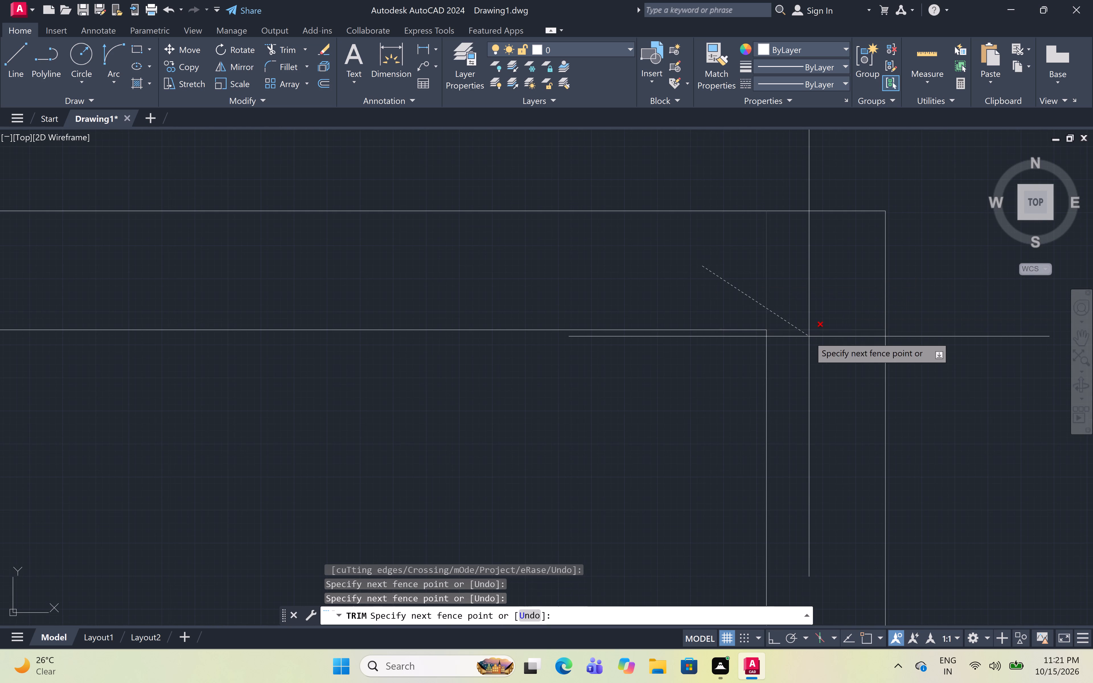
left_click(809, 336)
Trim the overlapping wall lines where the top-right small room's bottom wall meets the right outer wall.
scroll(793, 209, "down", 6)
scroll(791, 314, "up", 2)
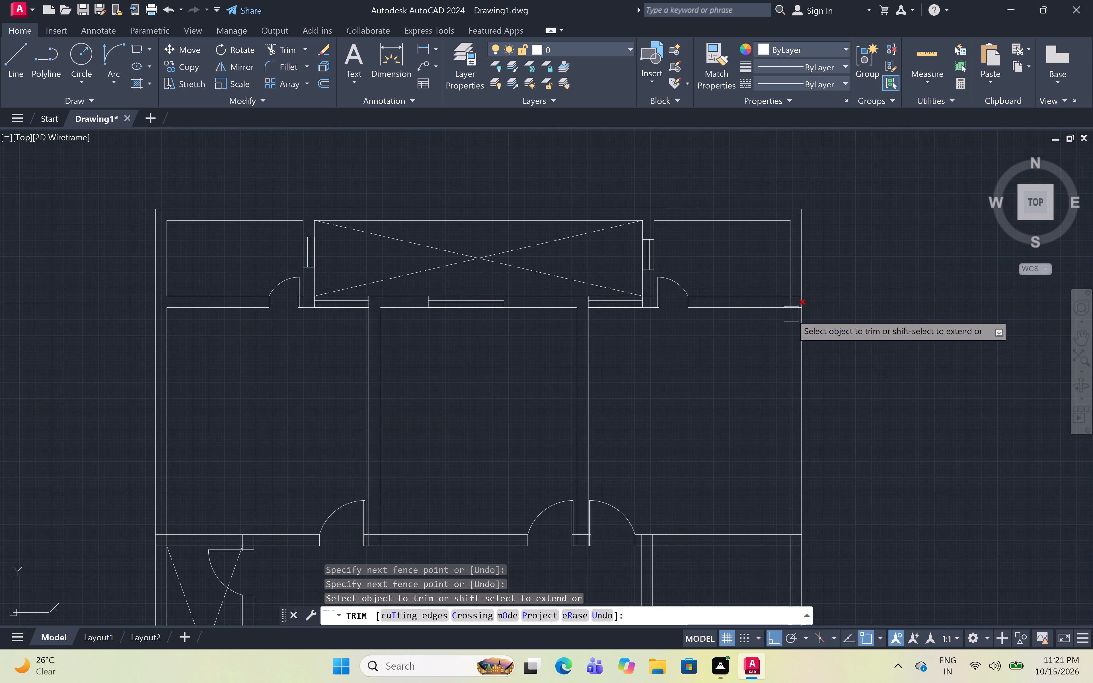
scroll(791, 314, "up", 3)
left_click(804, 186)
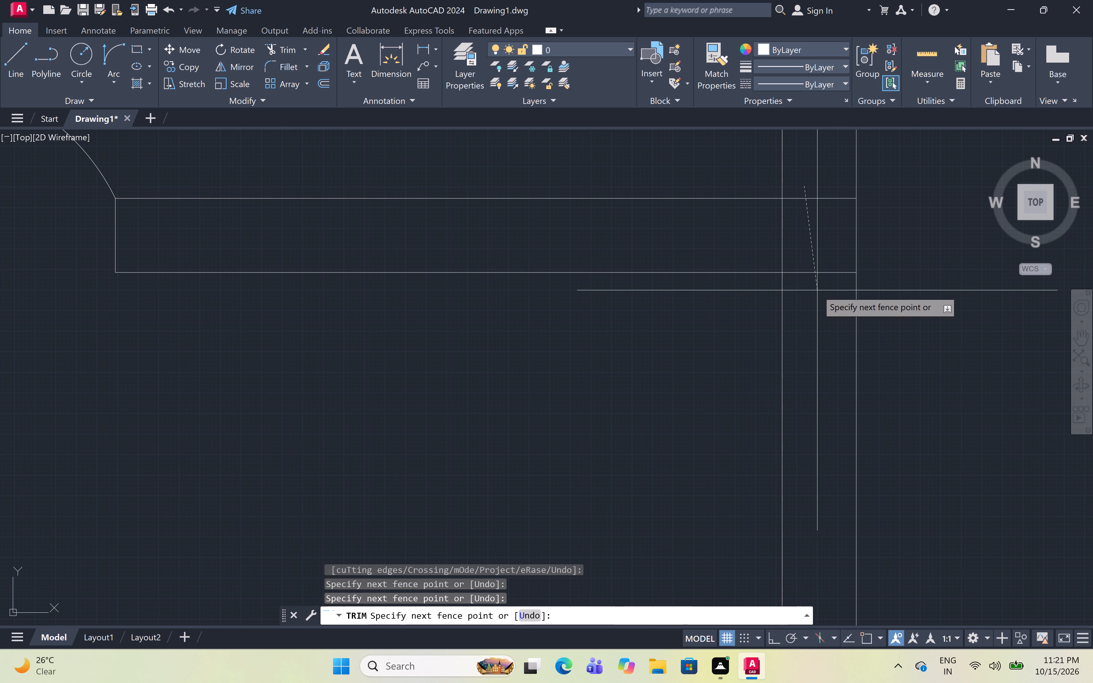
left_click(817, 291)
left_click(813, 234)
left_click(744, 233)
Trim the overlapping wall line at the lower junction of the top-right small room's left wall, beside the door.
scroll(789, 240, "down", 4)
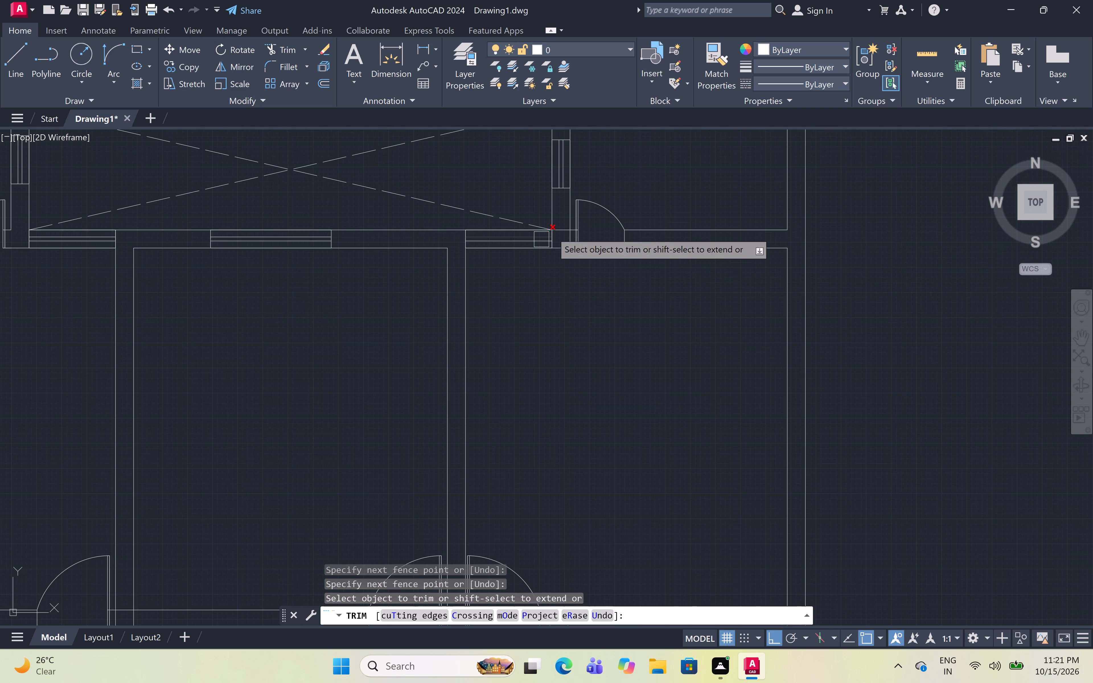
scroll(562, 226, "up", 5)
left_click(540, 229)
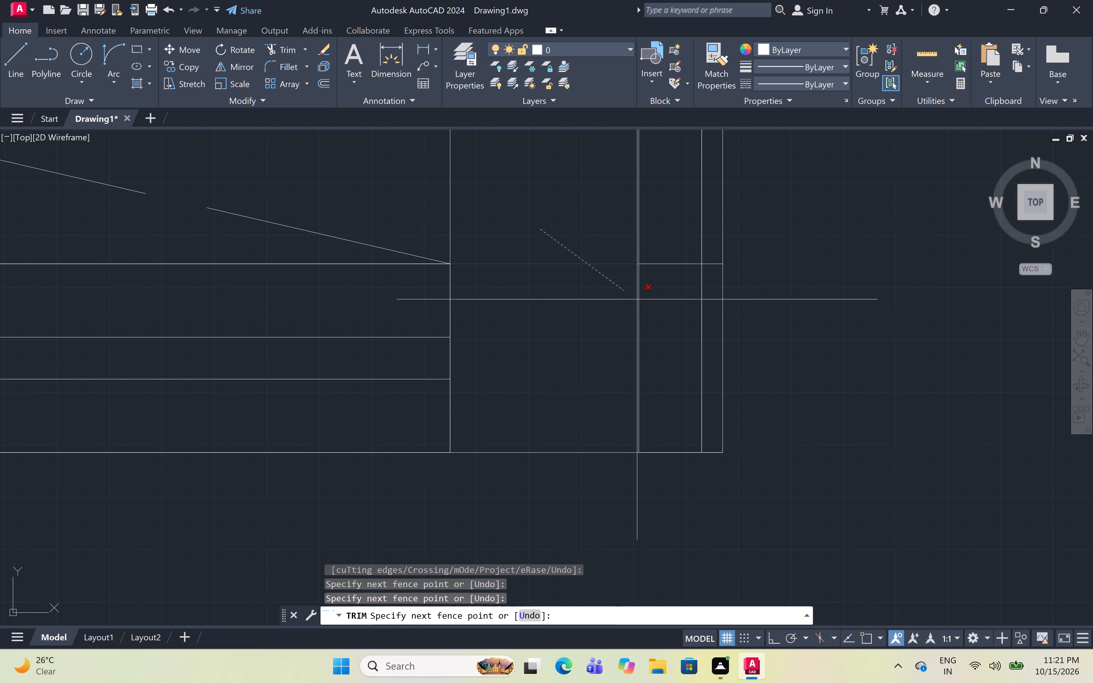
left_click(652, 322)
Trim the overlapping wall lines where the upper middle room's left wall meets the wall below, beside the door.
scroll(627, 319, "down", 6)
scroll(595, 314, "down", 2)
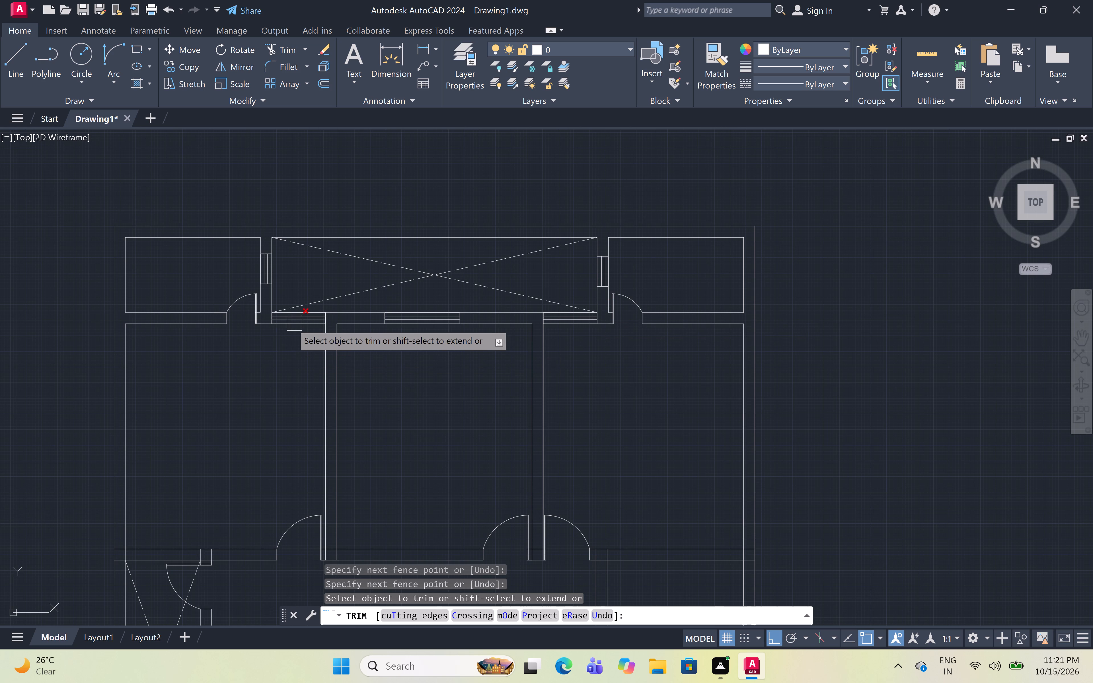
scroll(422, 312, "down", 2)
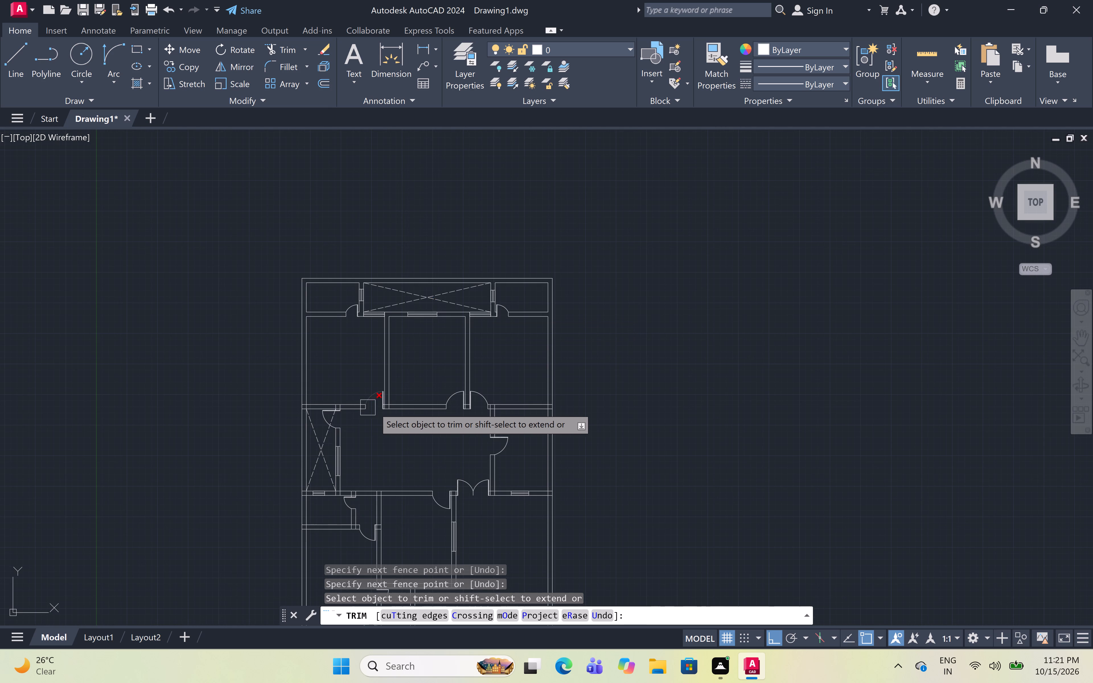
scroll(384, 408, "up", 9)
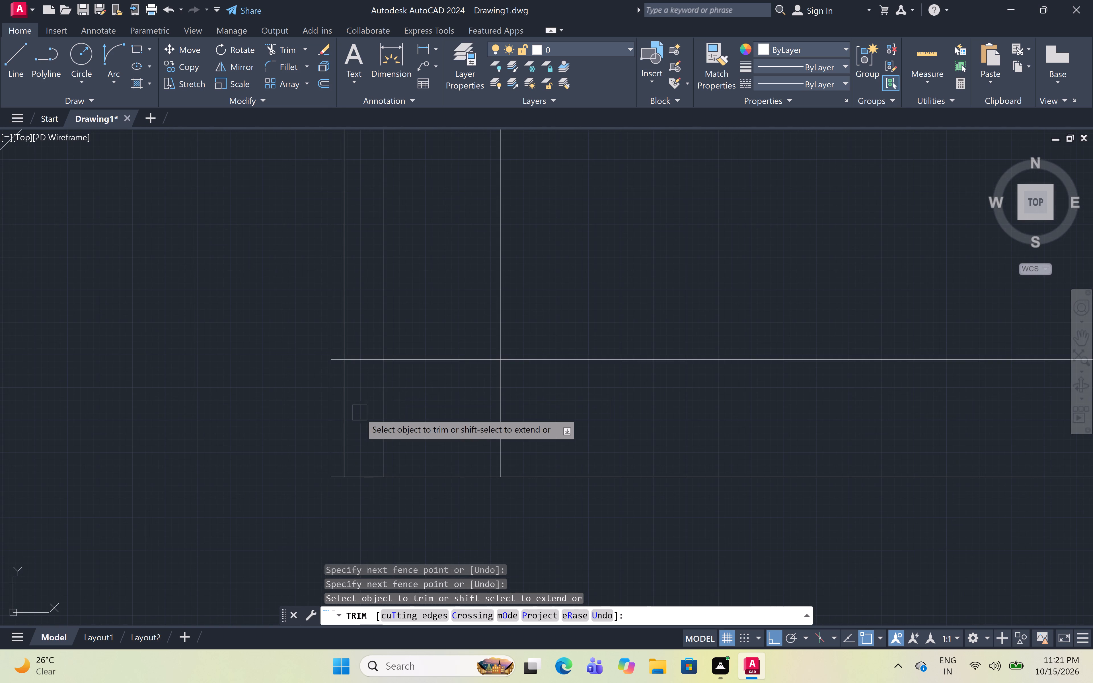
left_click(359, 413)
left_click(528, 382)
left_click(436, 333)
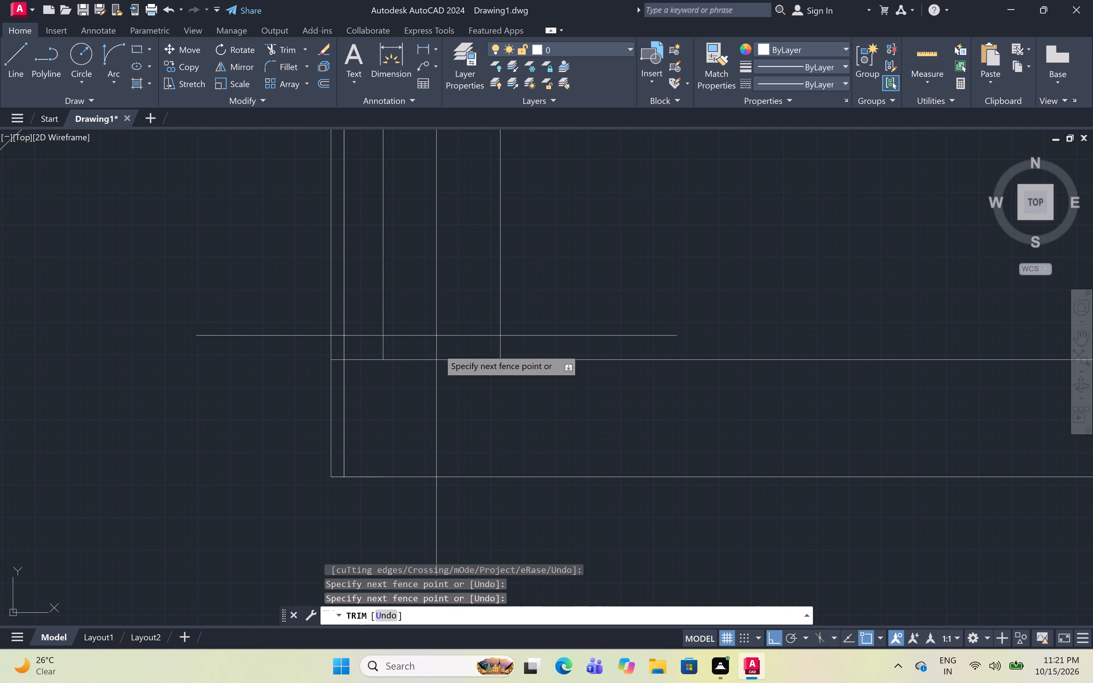
left_click(445, 380)
Trim the overlapping wall lines where the left dashed-cross area's right wall meets the wall above its door.
scroll(443, 377, "down", 5)
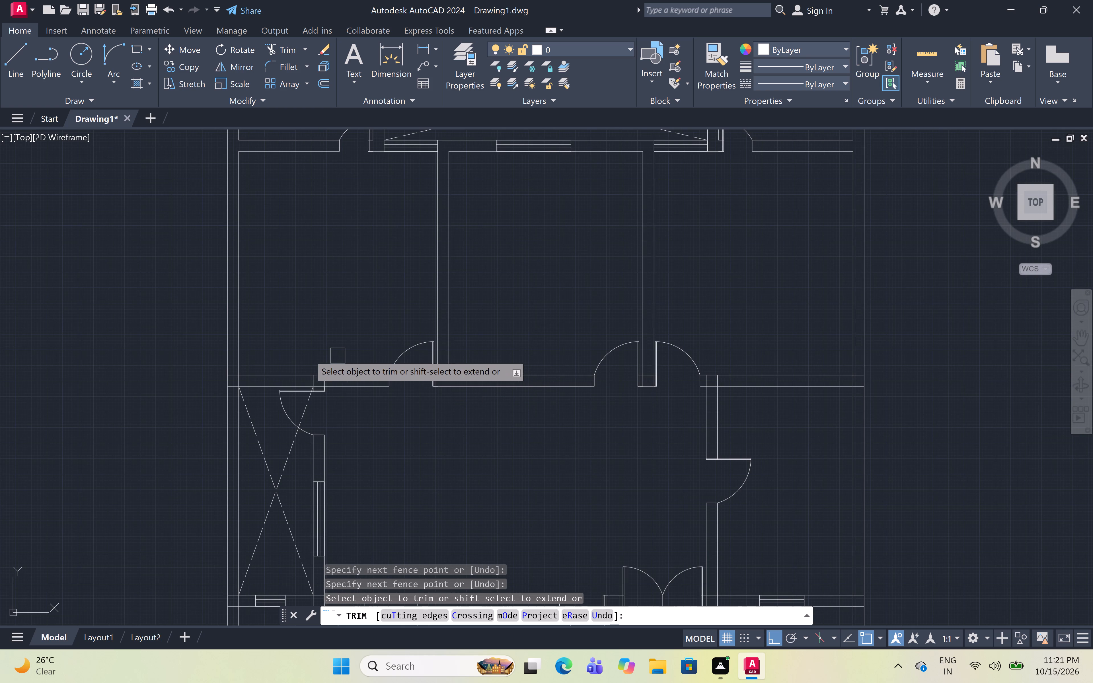
scroll(316, 380, "up", 6)
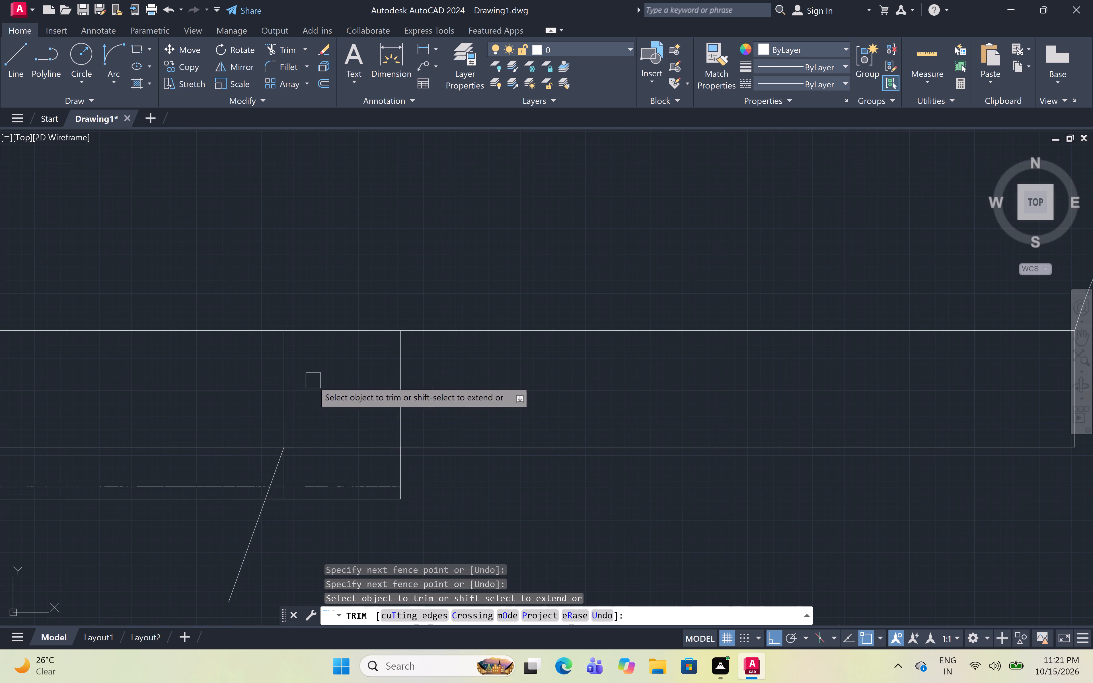
left_click(262, 389)
left_click(420, 372)
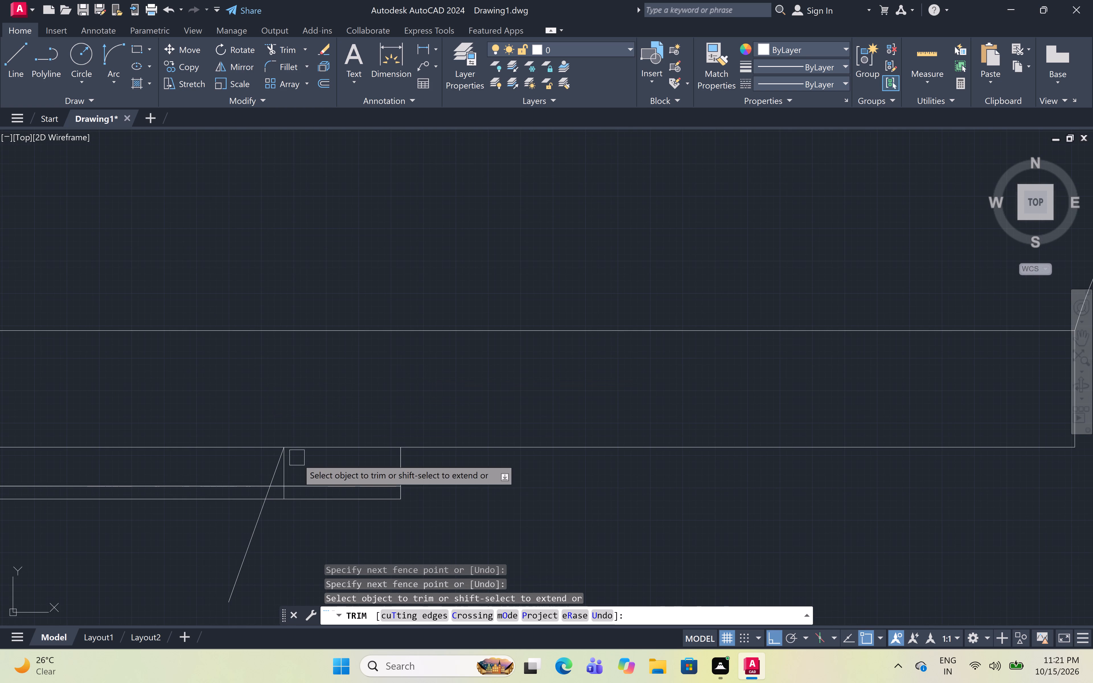
left_click(319, 454)
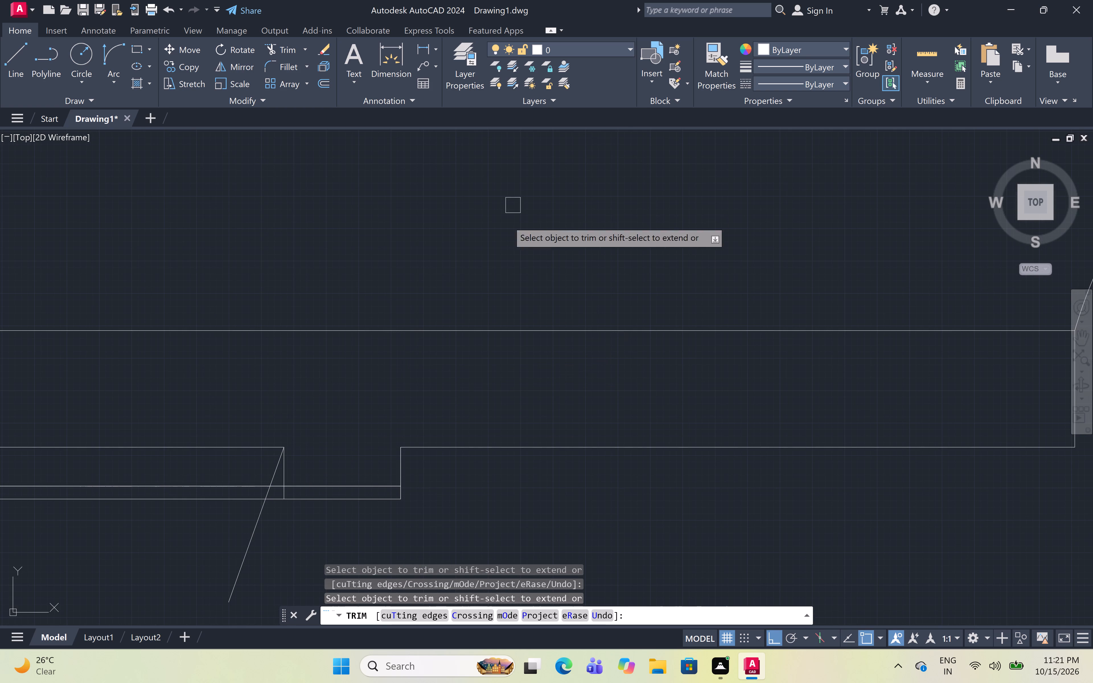
Trim the overlapping wall lines where the upper left room's bottom wall meets the left outer wall.
scroll(500, 248, "down", 5)
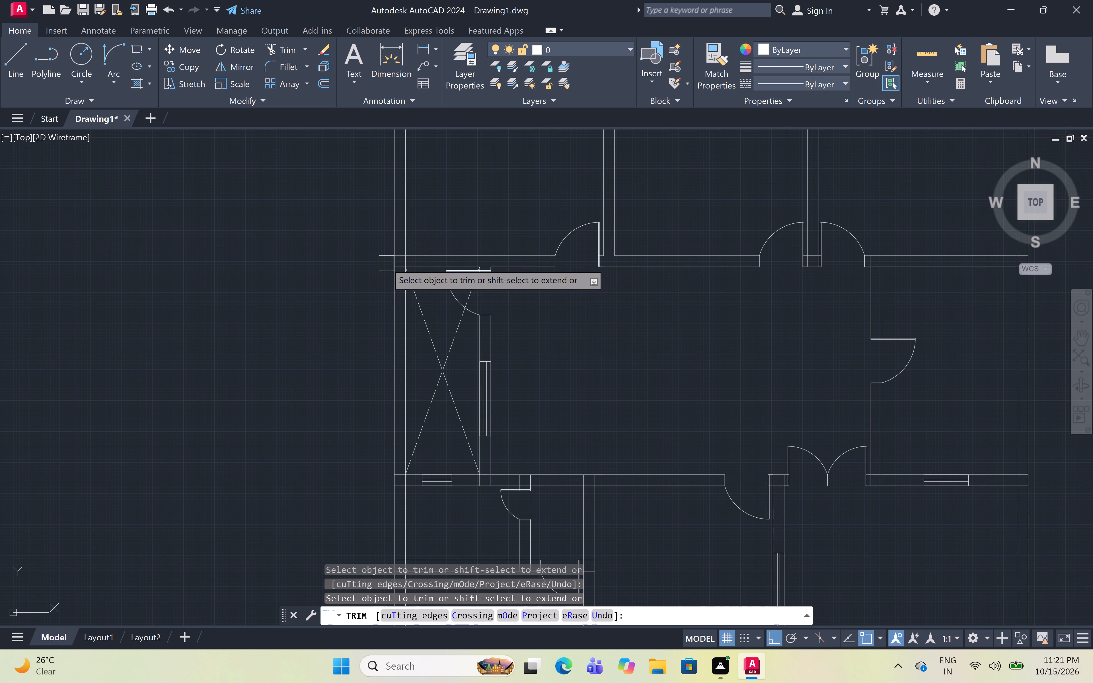
scroll(402, 254, "up", 4)
left_click(395, 237)
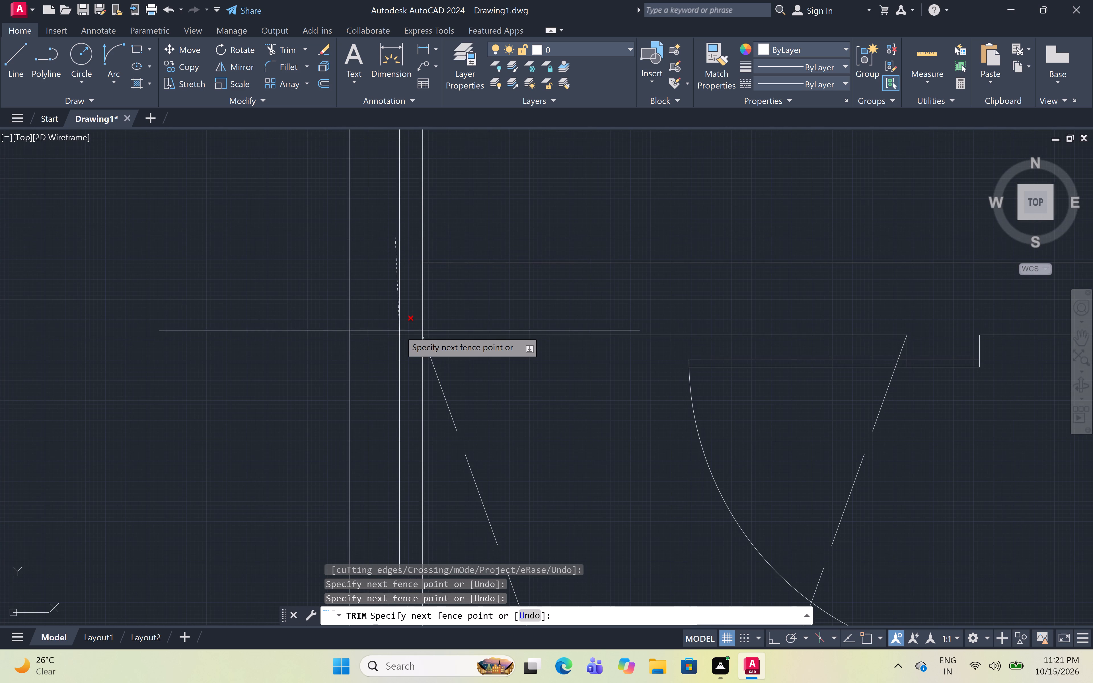
left_click(391, 353)
left_click(393, 326)
left_click(460, 307)
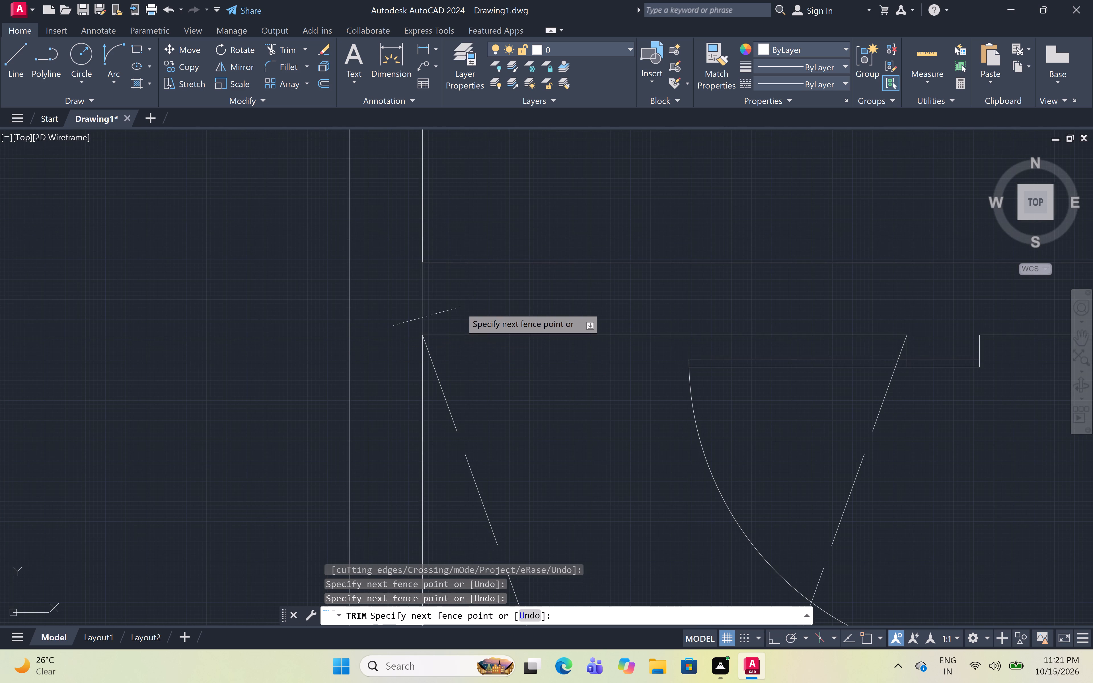
Trim the overlapping wall lines at the lower end of the upper middle room's right wall, between the two doors.
scroll(450, 288, "down", 5)
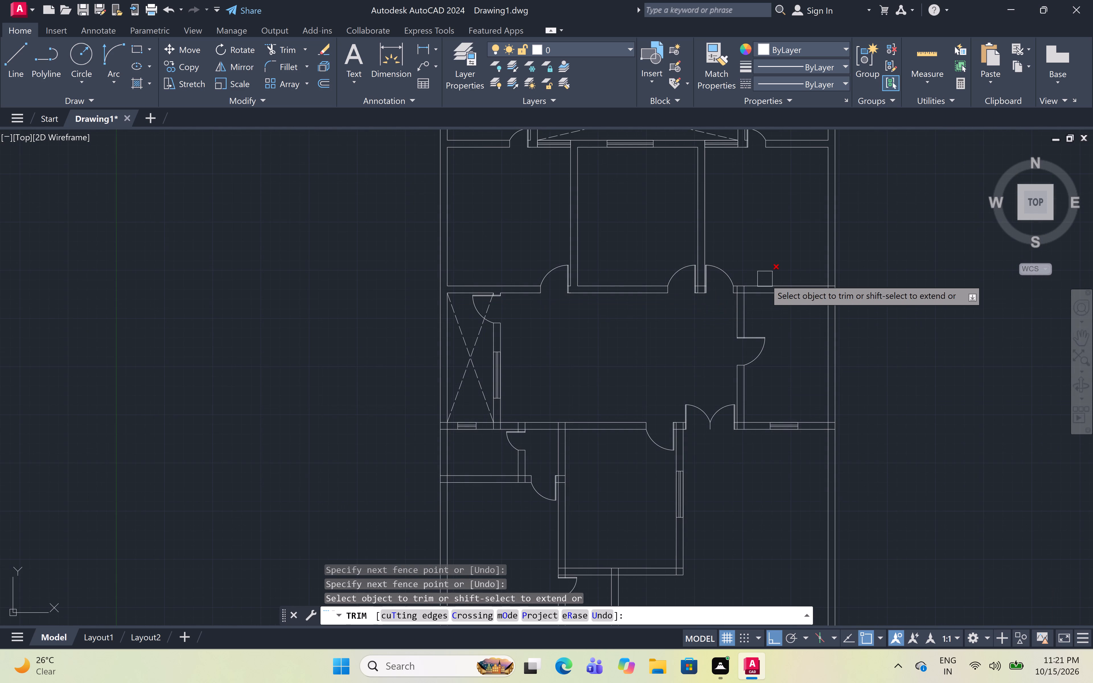
scroll(762, 284, "up", 4)
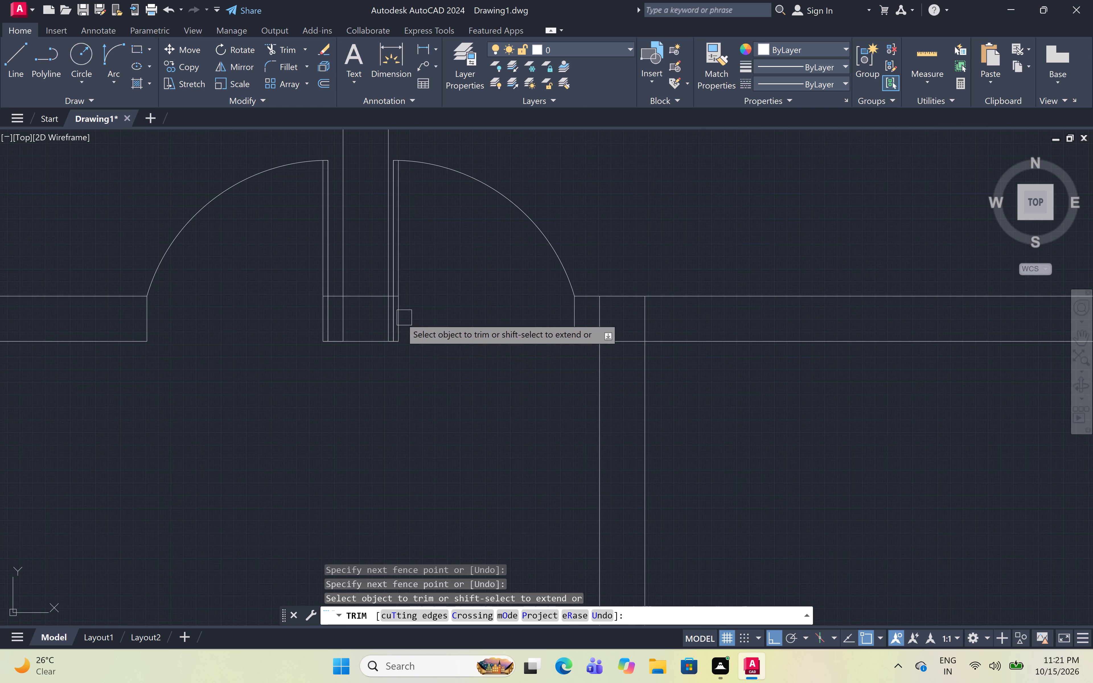
scroll(381, 308, "up", 2)
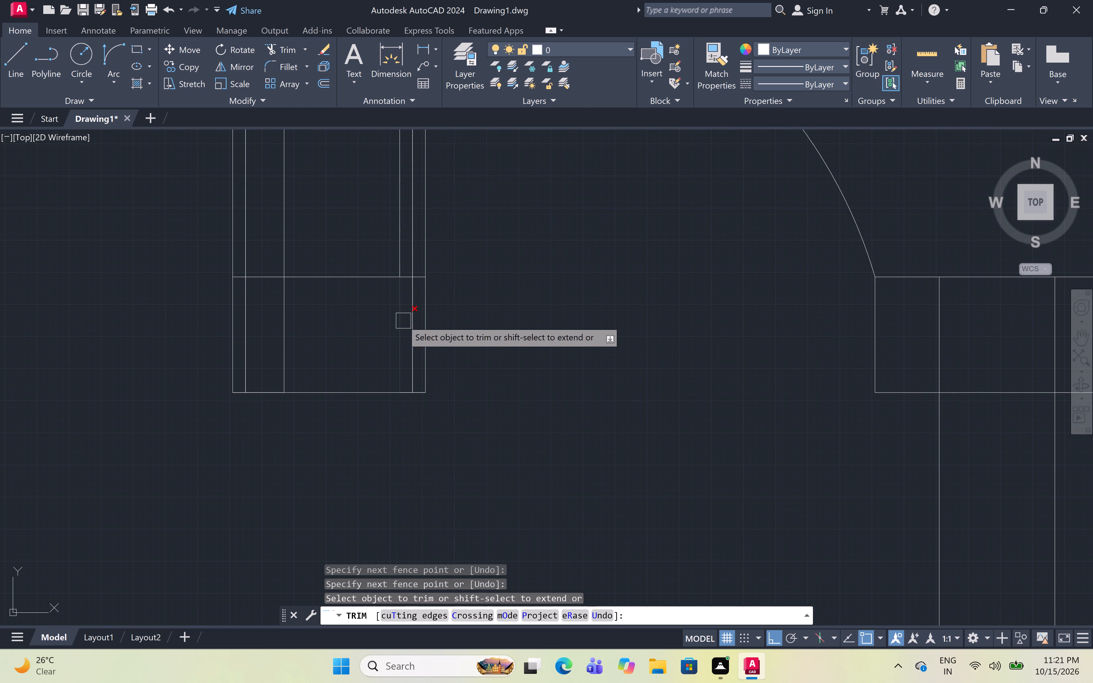
left_click(400, 318)
left_click(376, 282)
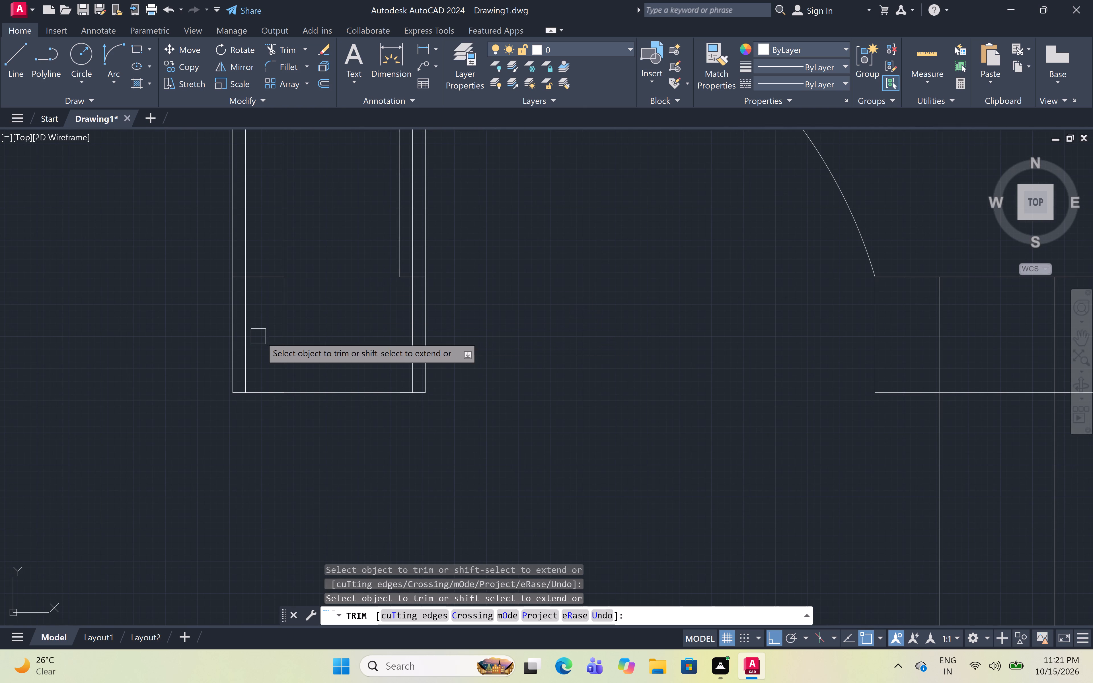
left_click(280, 338)
Trim the overlapping wall lines where the middle right room's left wall meets the wall above.
scroll(288, 338, "down", 3)
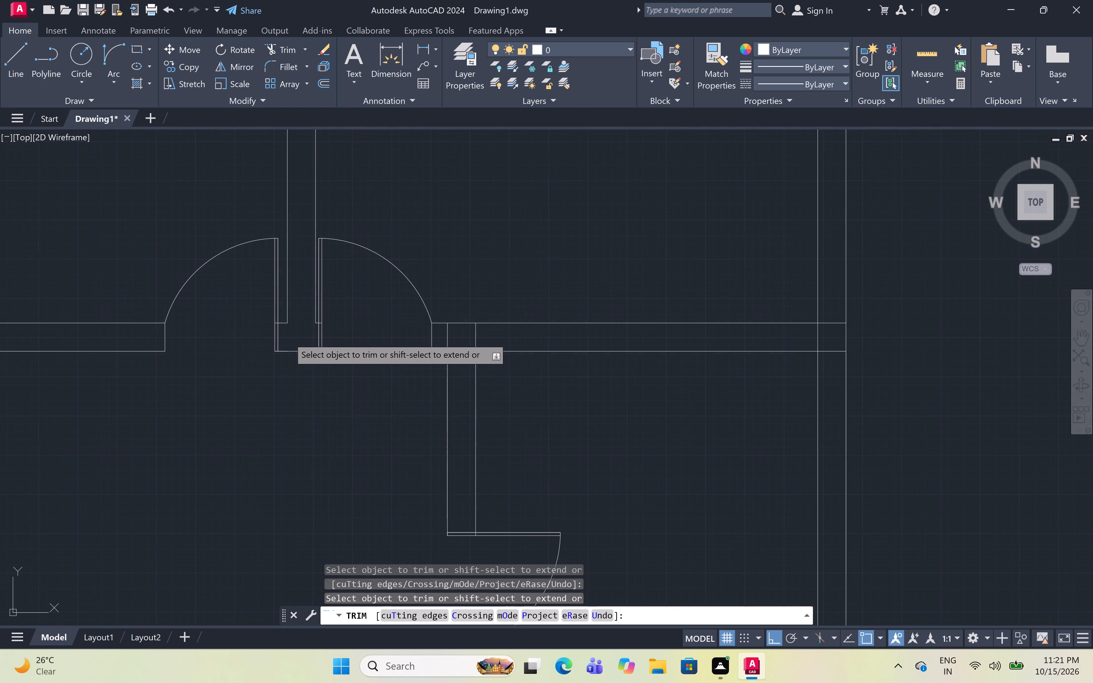
scroll(468, 347, "up", 3)
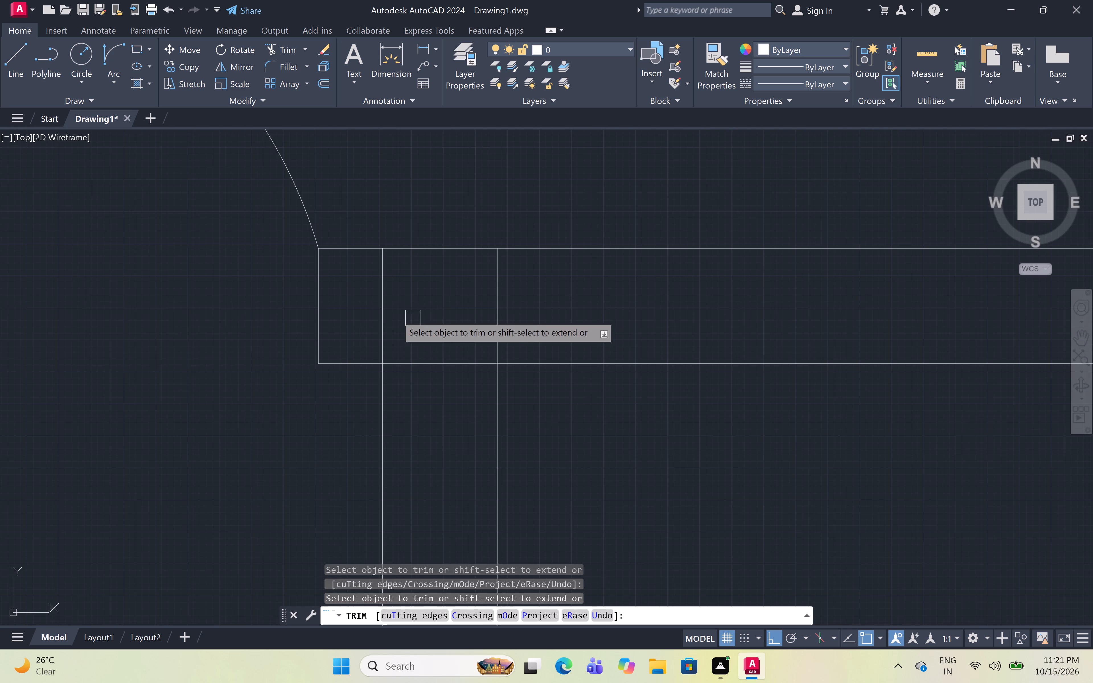
left_click(373, 318)
left_click(505, 317)
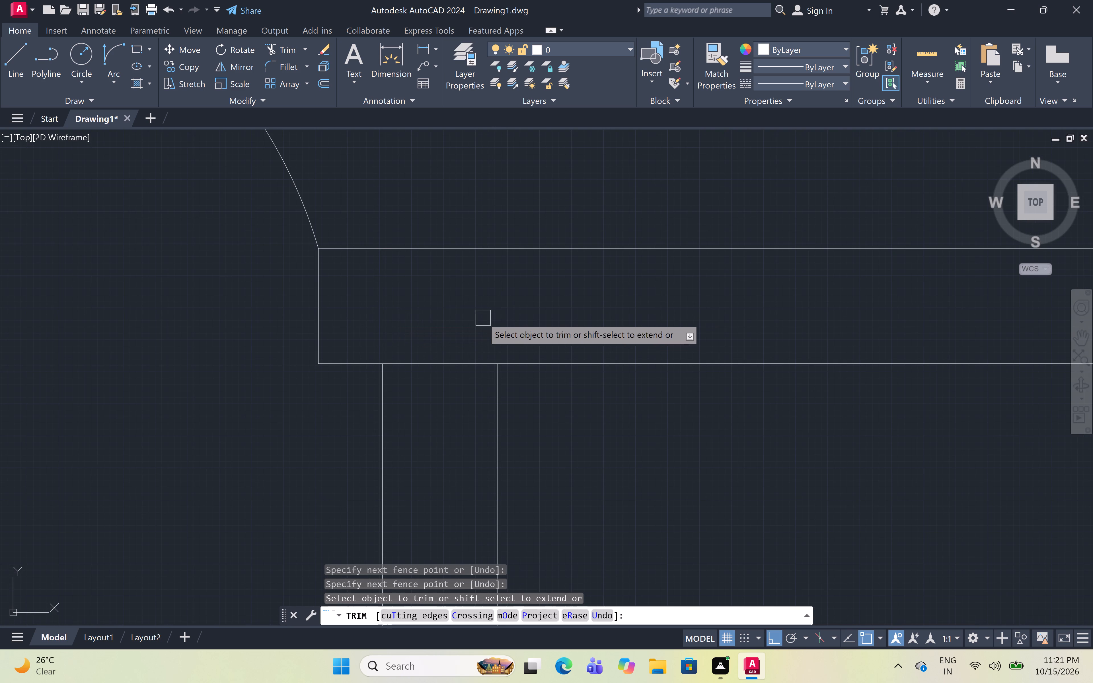
left_click(460, 322)
left_click(461, 432)
Trim the overlapping wall lines where the upper right room's bottom wall meets the right outer wall.
scroll(455, 425, "down", 4)
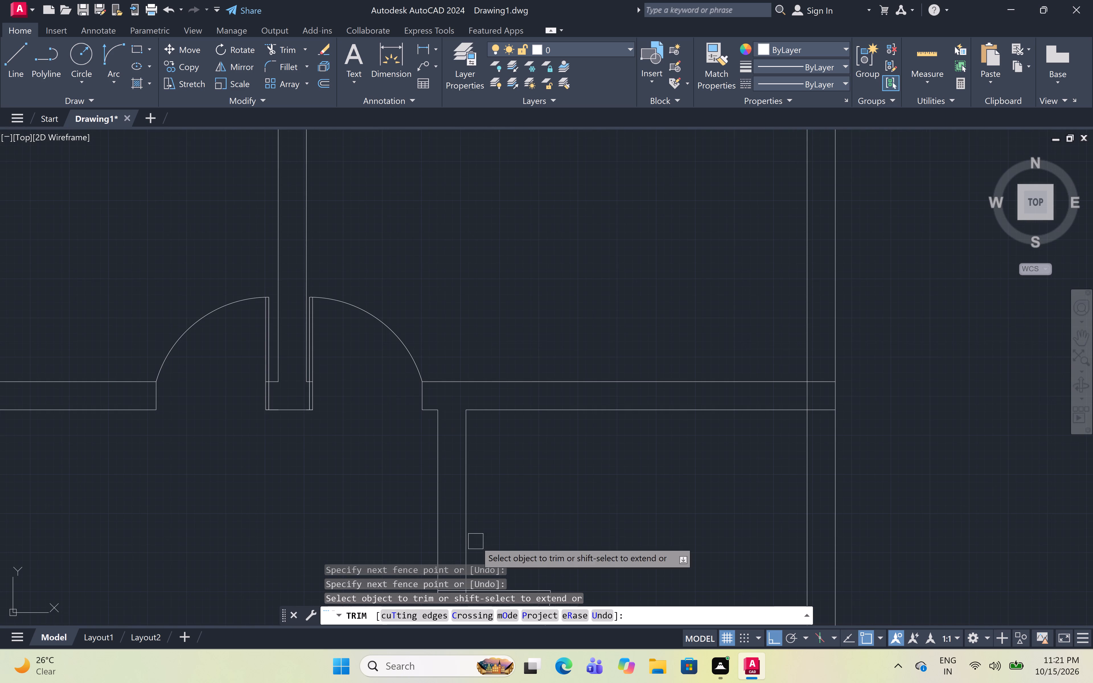
scroll(512, 345, "down", 4)
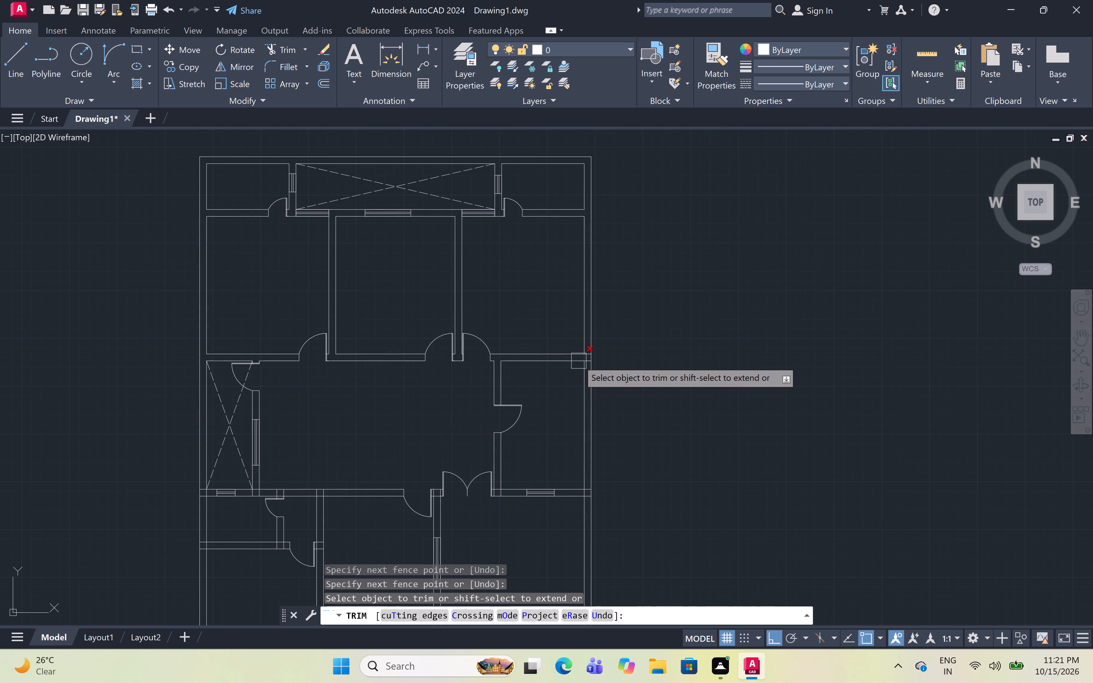
scroll(585, 356, "up", 5)
left_click(600, 301)
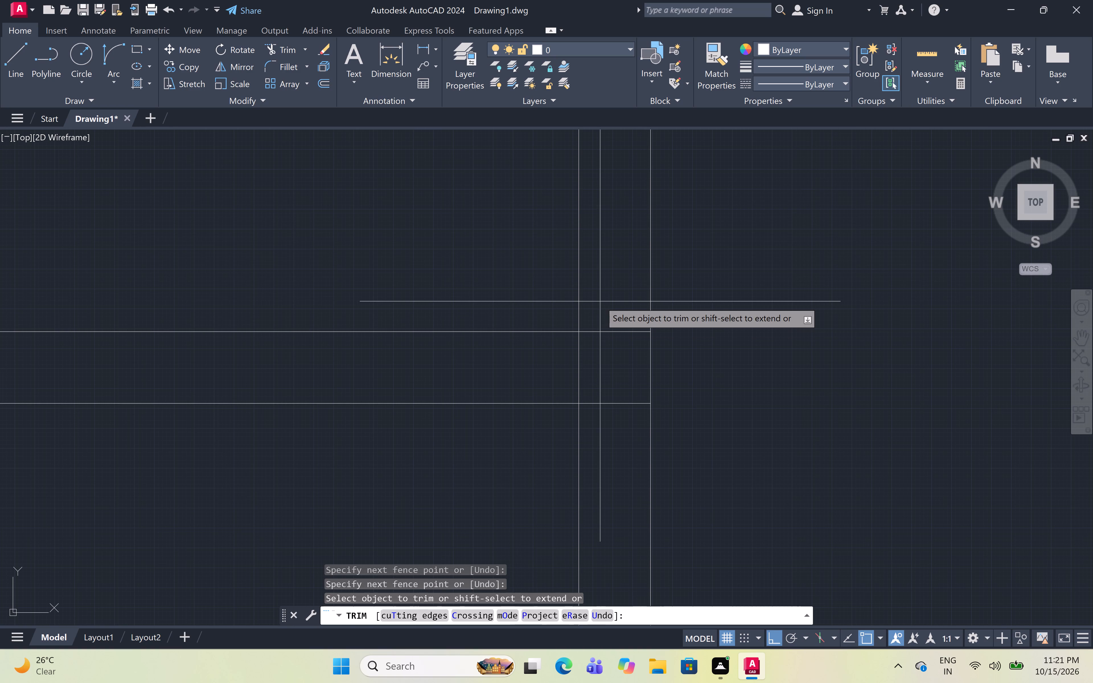
left_click_drag(609, 446, 607, 439)
left_click(605, 366)
left_click(560, 359)
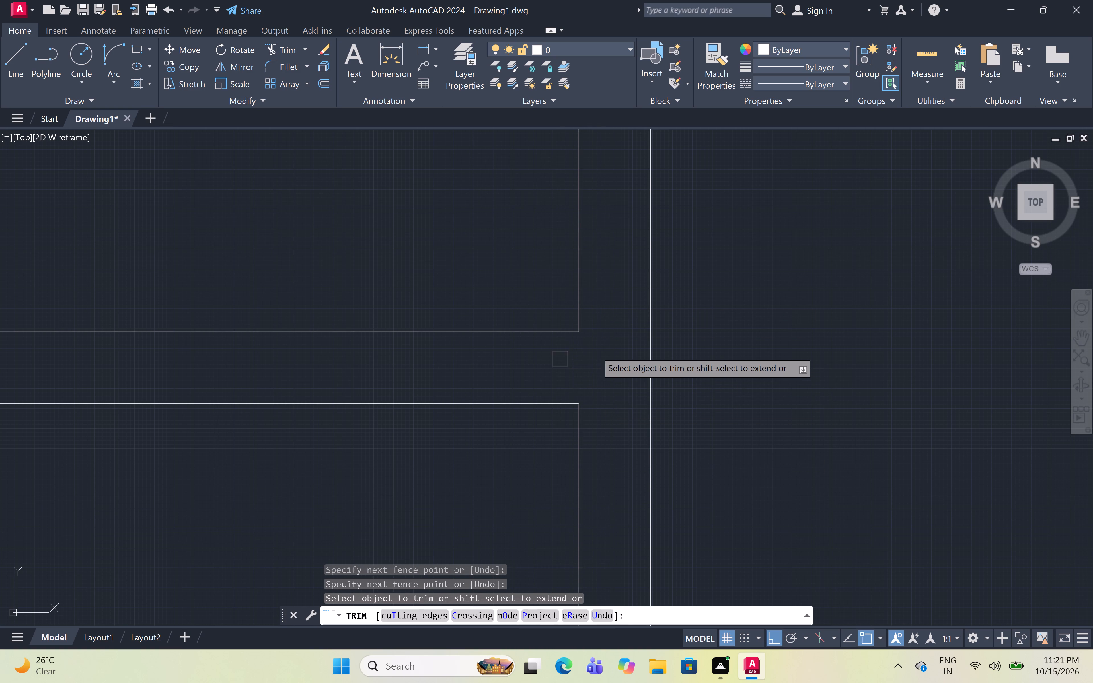
Trim the overlapping wall lines where the middle right room's left wall meets its bottom wall, beside the double door.
scroll(602, 349, "down", 4)
scroll(504, 386, "down", 3)
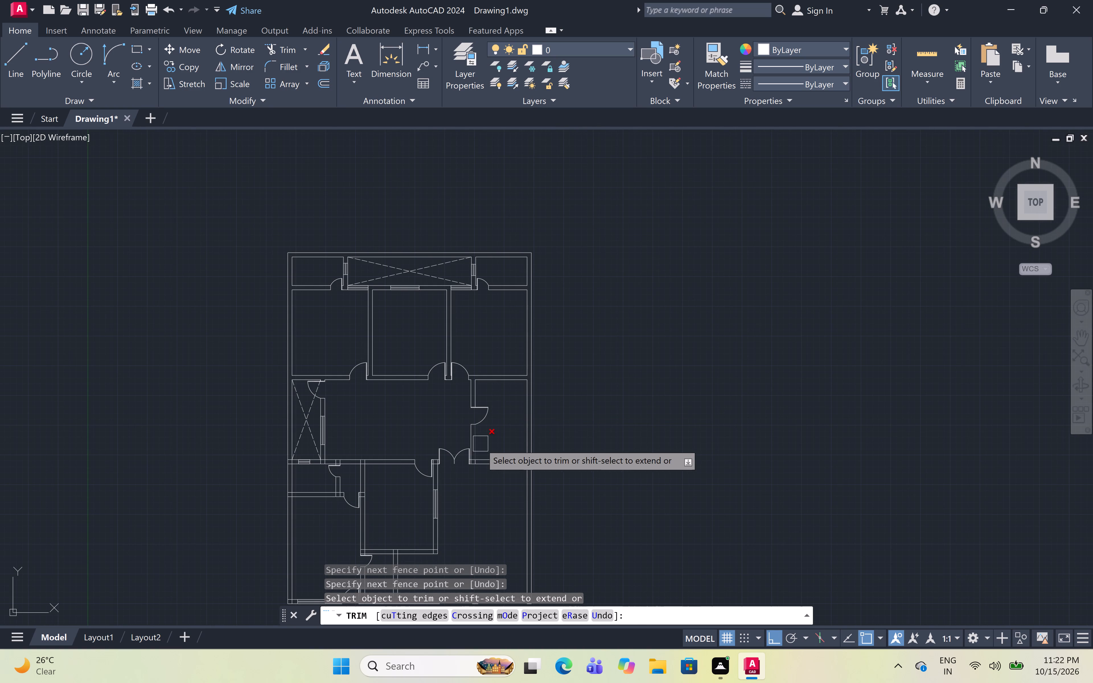
scroll(475, 460, "up", 6)
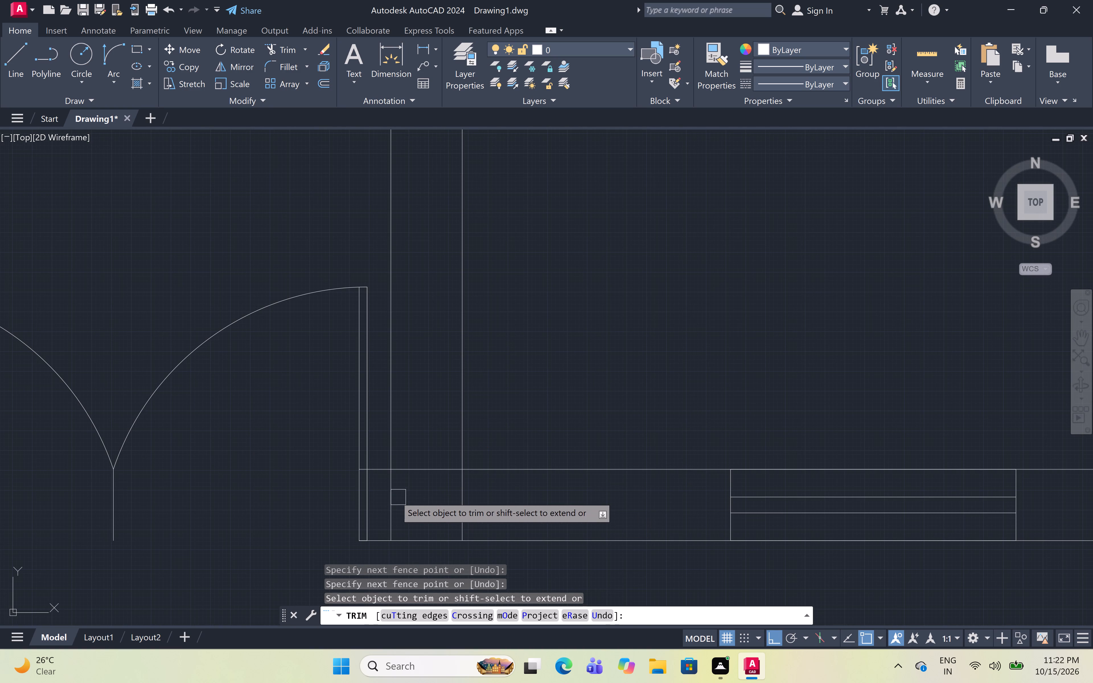
left_click(395, 494)
left_click(418, 447)
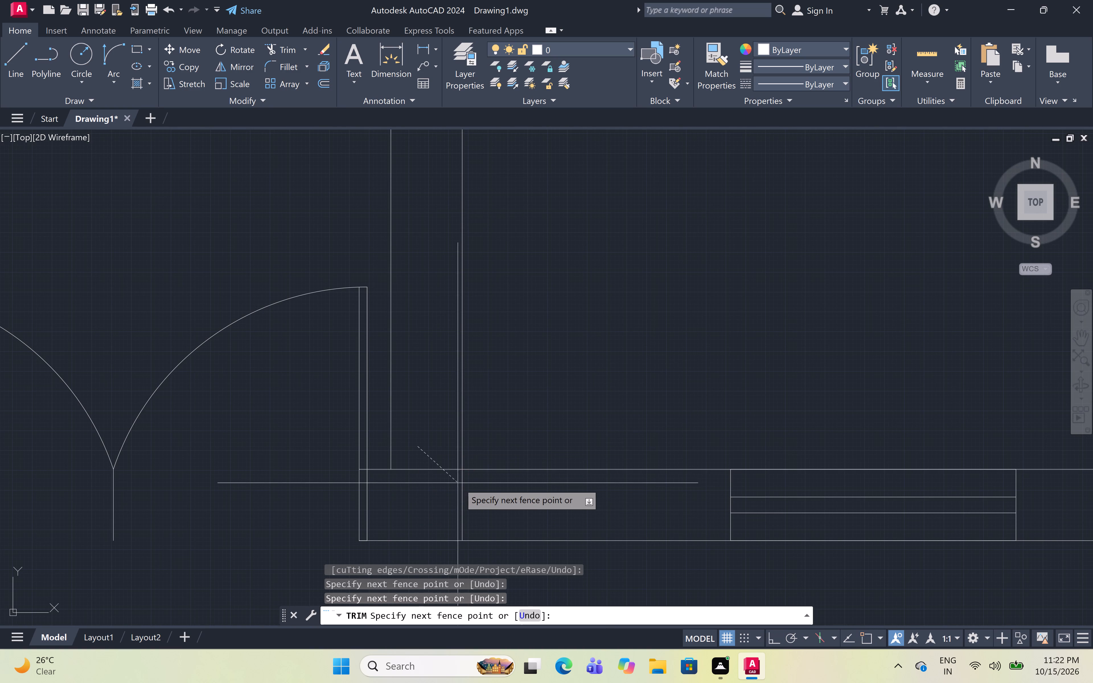
left_click(461, 485)
scroll(439, 493, "down", 2)
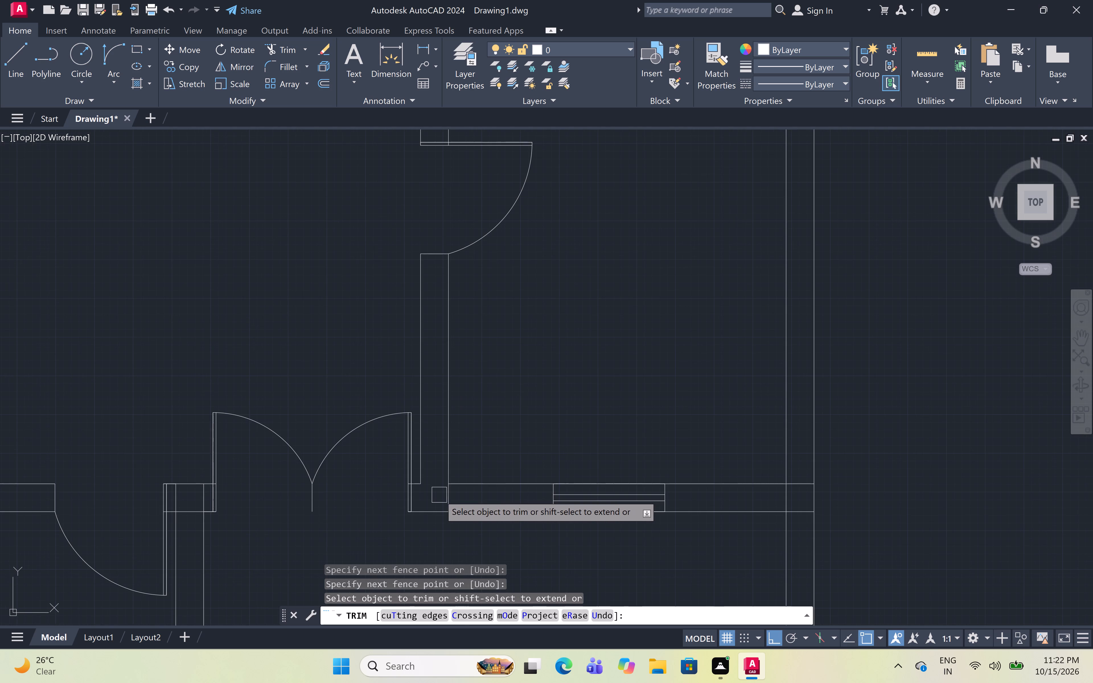
left_click(439, 495)
left_click(475, 496)
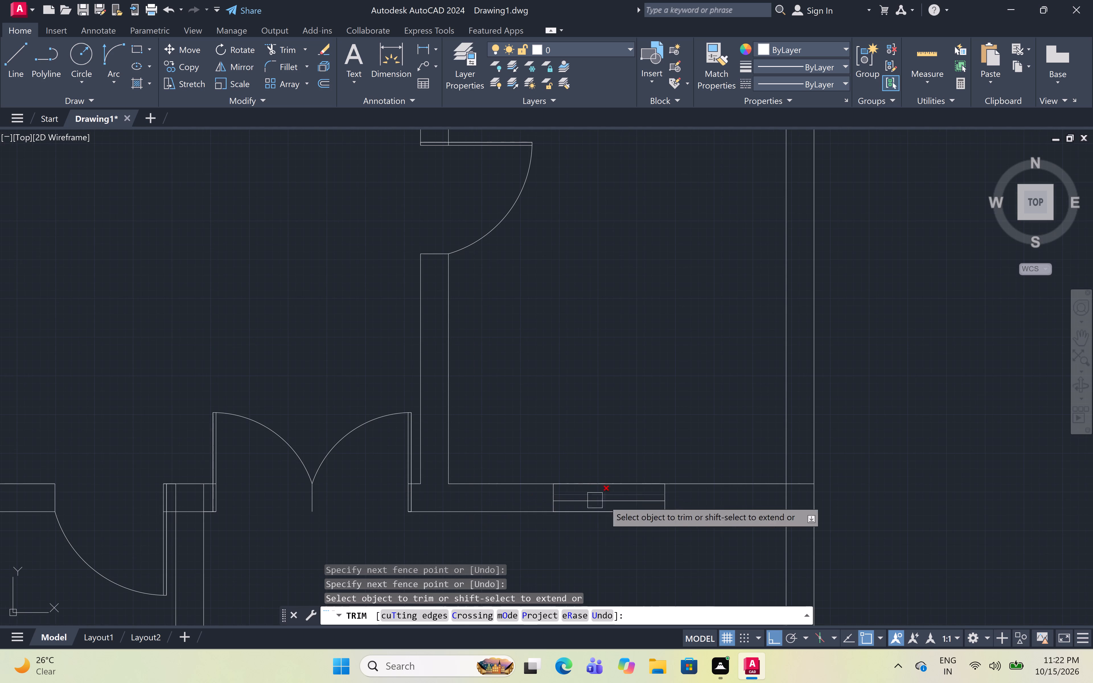
Trim the overlapping wall lines where the middle right room's bottom wall meets the right outer wall.
scroll(810, 530, "up", 2)
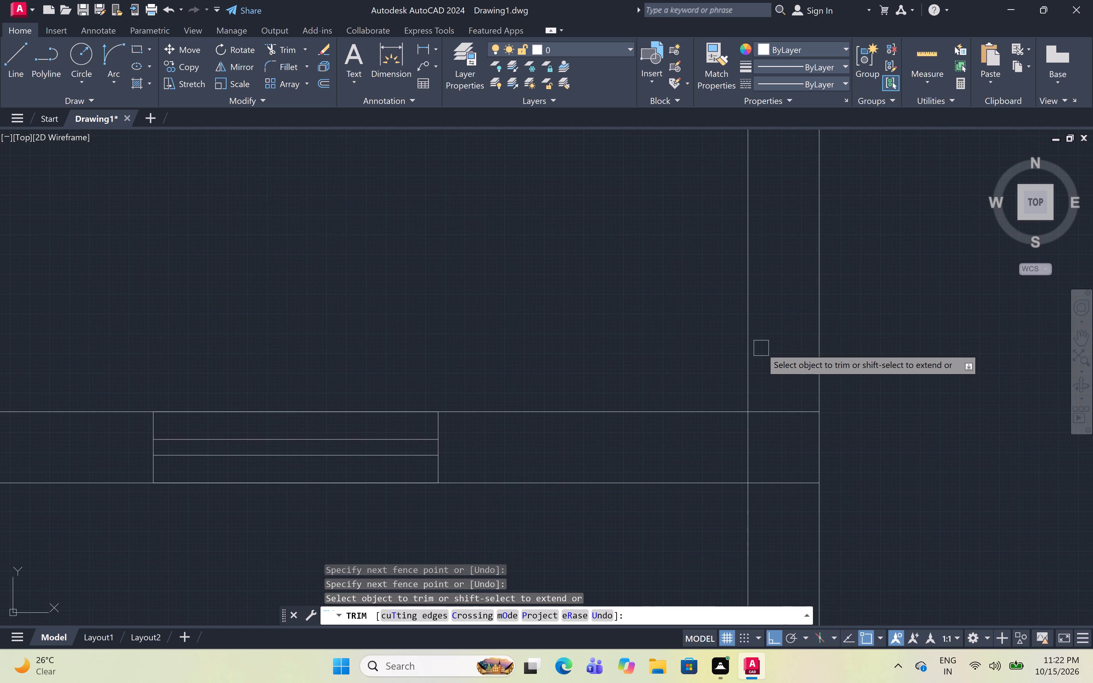
left_click(780, 395)
left_click(789, 501)
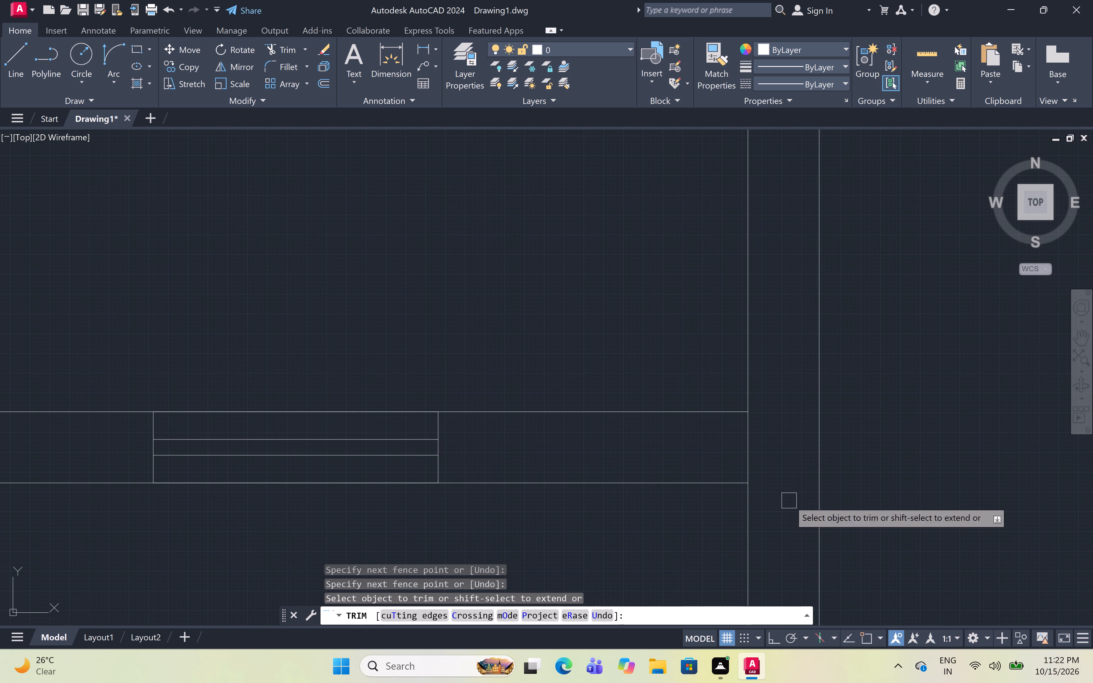
left_click(776, 472)
left_click(742, 464)
Trim the overlapping wall lines at the upper end of the lower middle room's right wall, between the single and double doors.
scroll(780, 409, "down", 5)
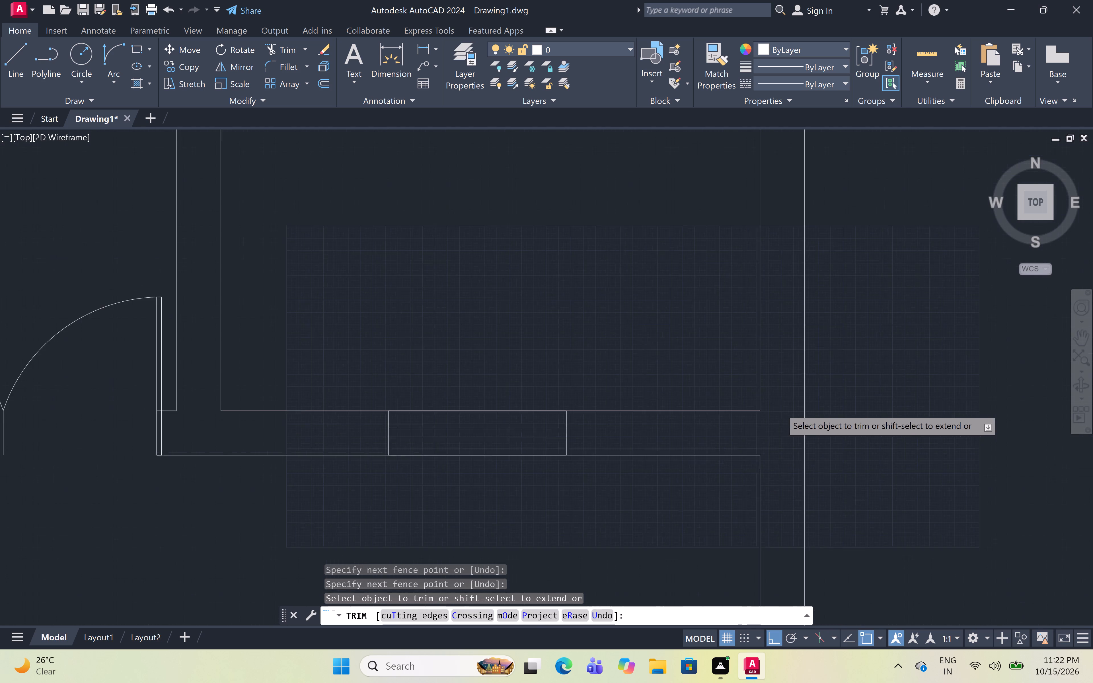
scroll(720, 442, "down", 1)
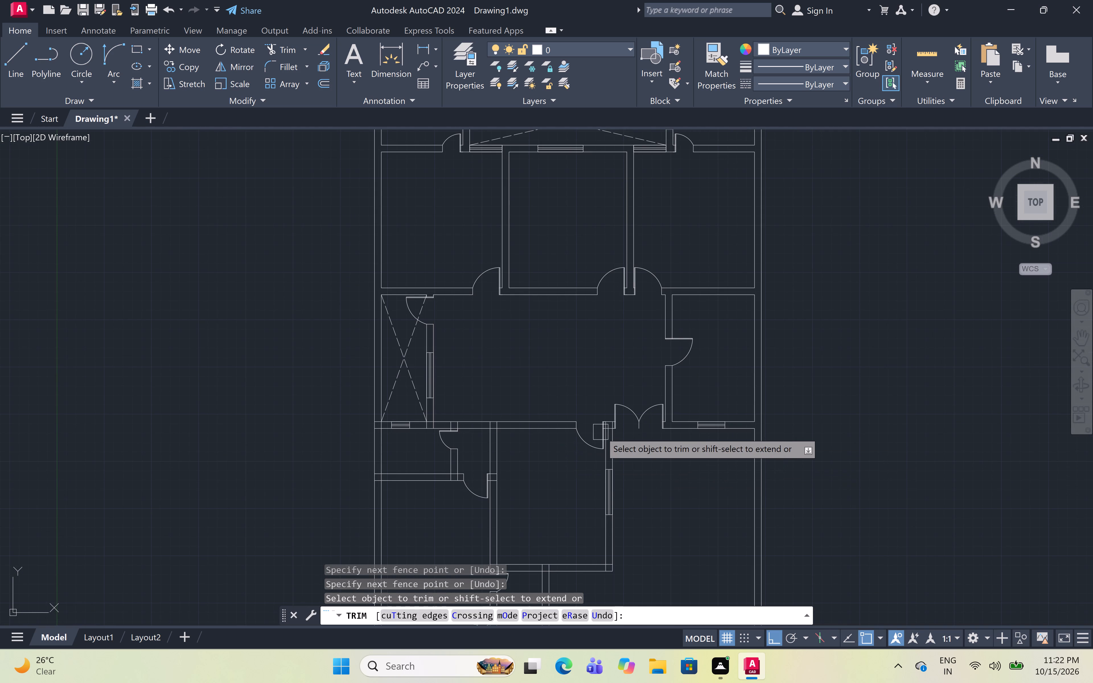
scroll(609, 424, "up", 5)
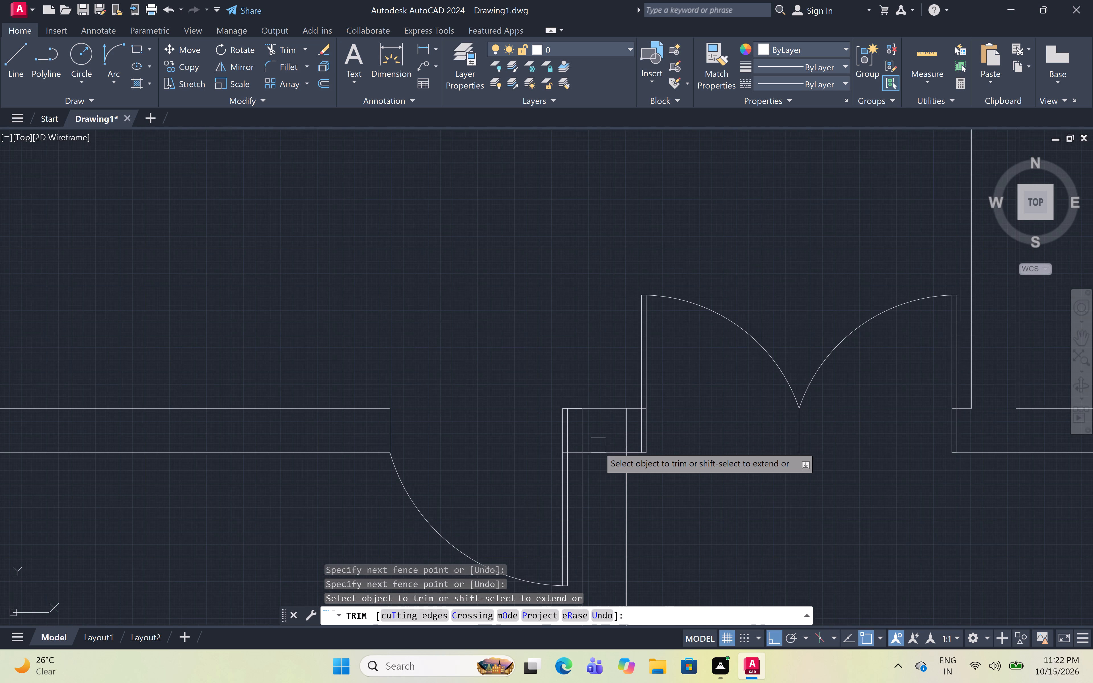
scroll(598, 447, "up", 3)
left_click(516, 414)
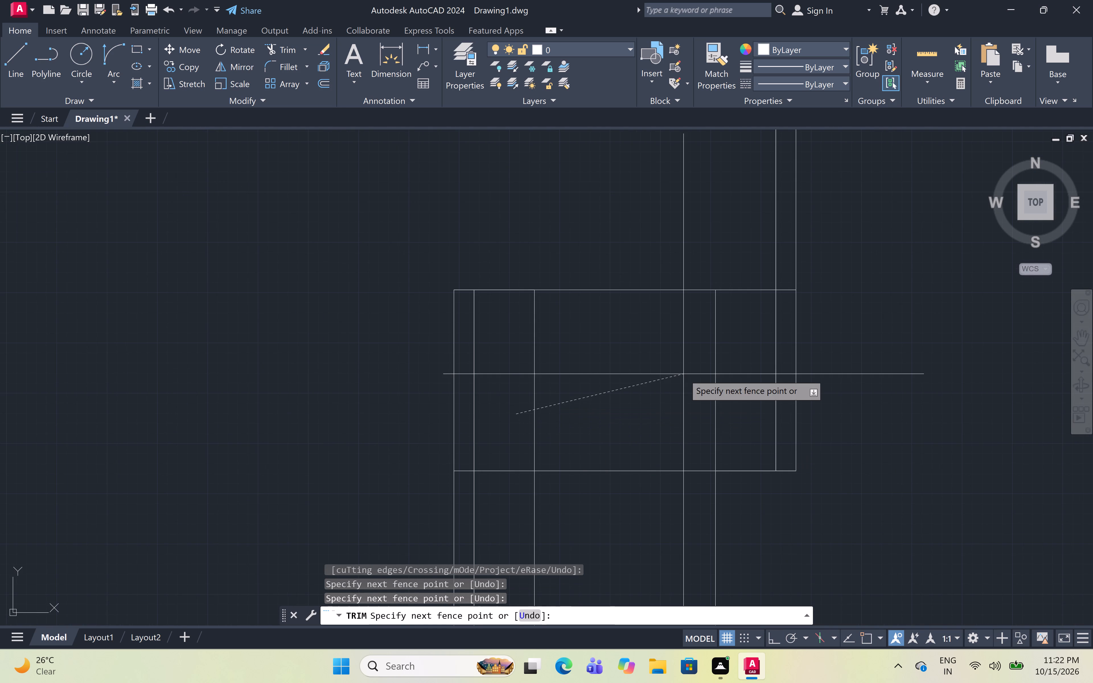
left_click(734, 381)
left_click(687, 405)
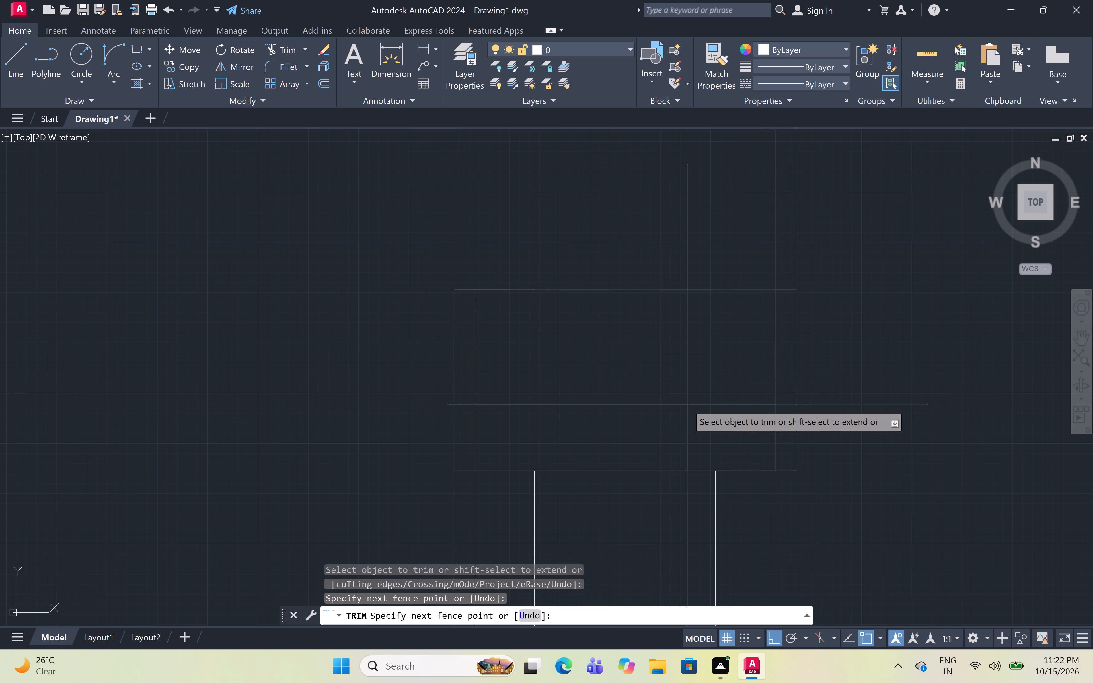
left_click_drag(657, 511, 657, 509)
Trim the overlapping wall lines where the lower middle room's left wall meets its top wall.
scroll(647, 371, "down", 9)
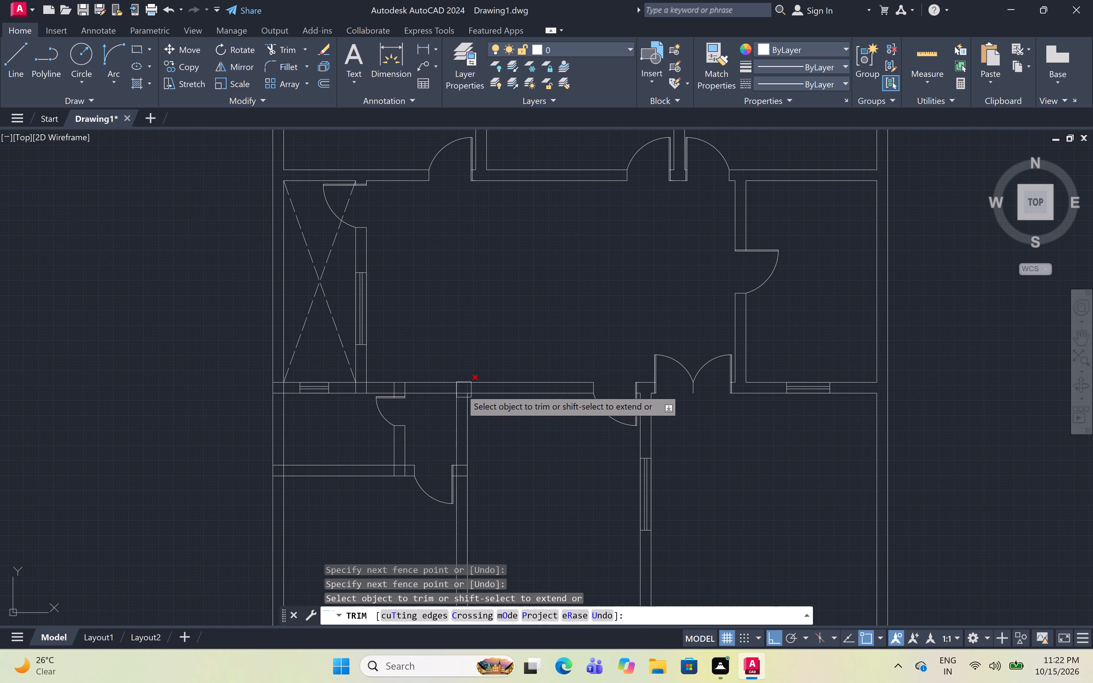
scroll(455, 390, "up", 6)
left_click(392, 404)
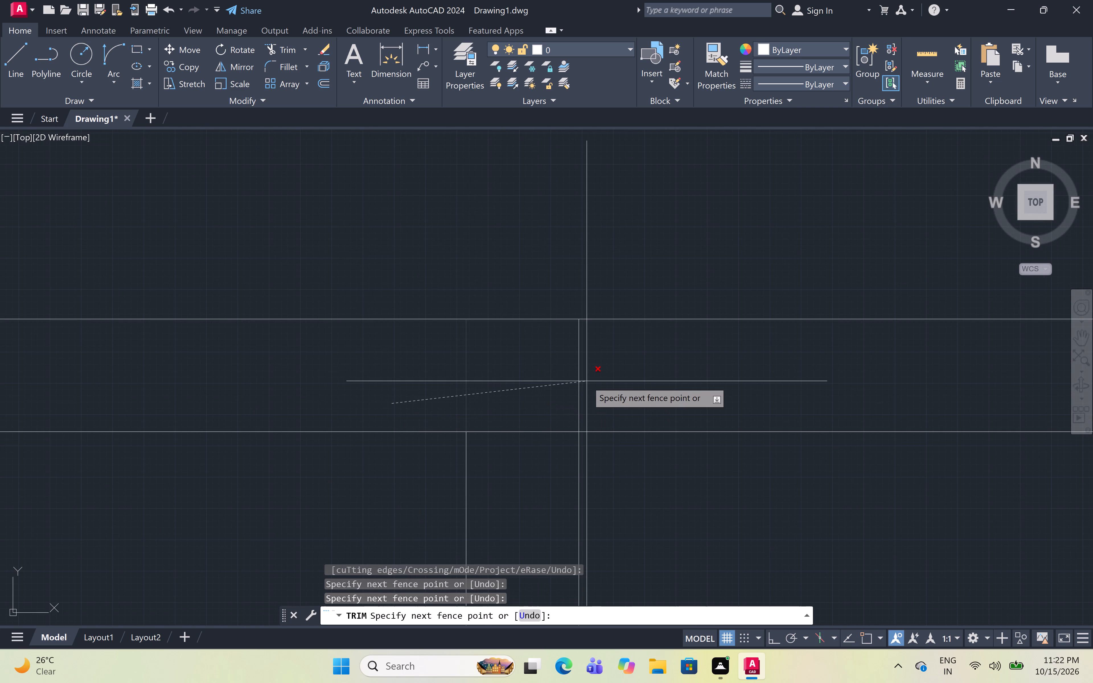
left_click(386, 423)
left_click(549, 378)
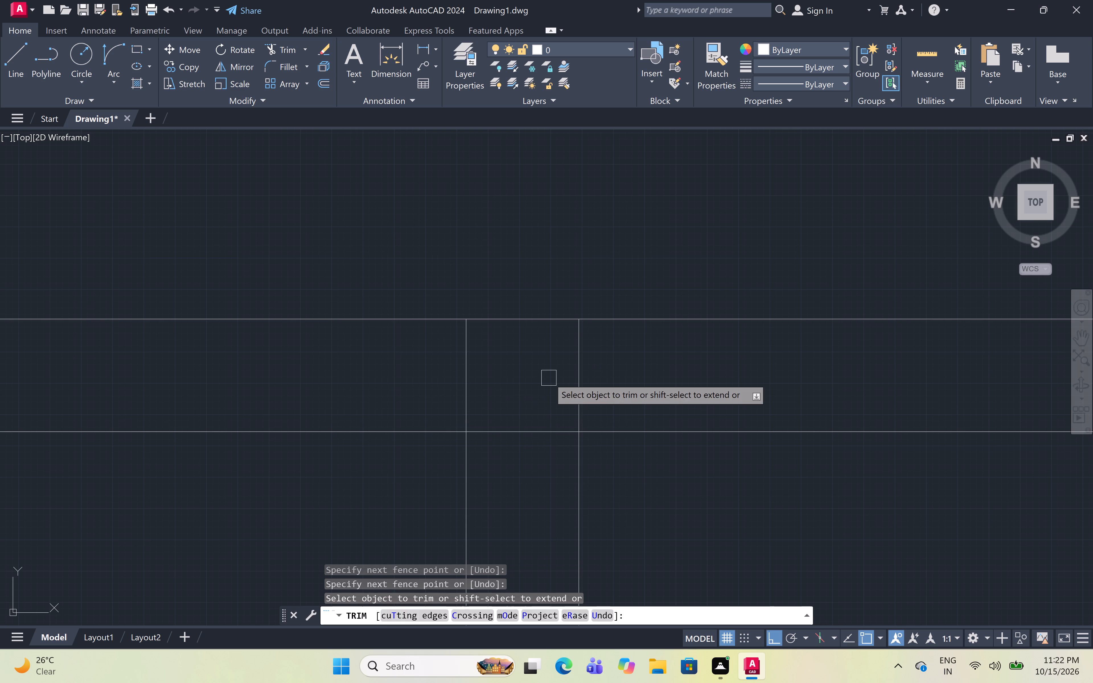
left_click(643, 365)
left_click(518, 406)
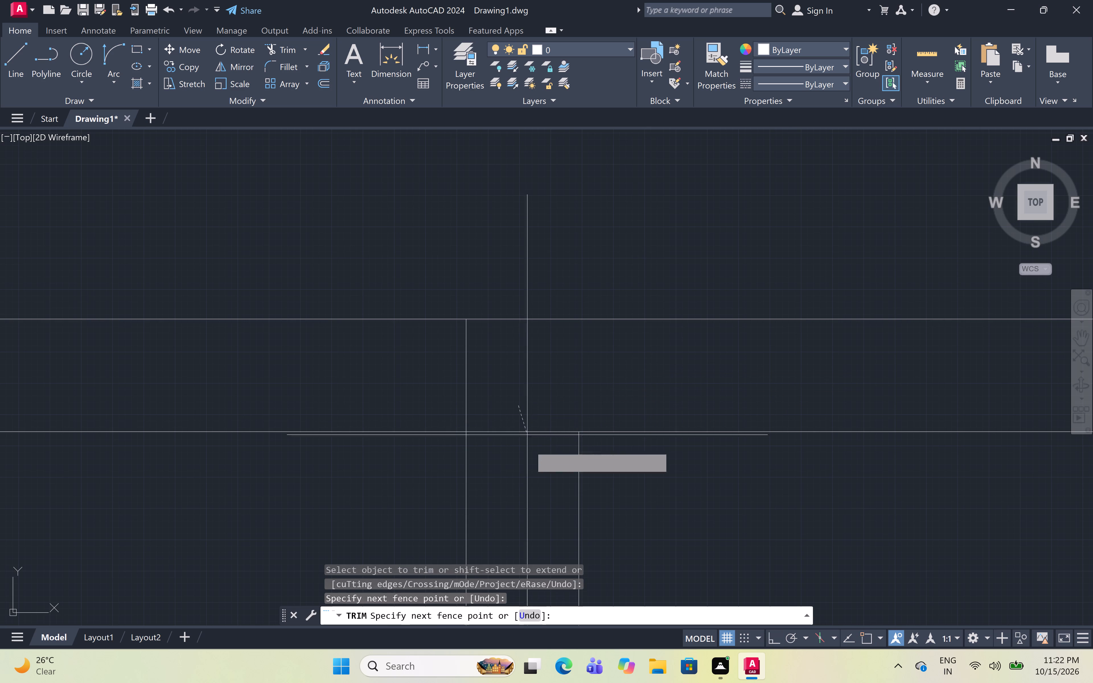
left_click(530, 450)
Trim the overlapping wall lines where the small left room's right wall meets its top wall, above the door.
scroll(531, 450, "down", 5)
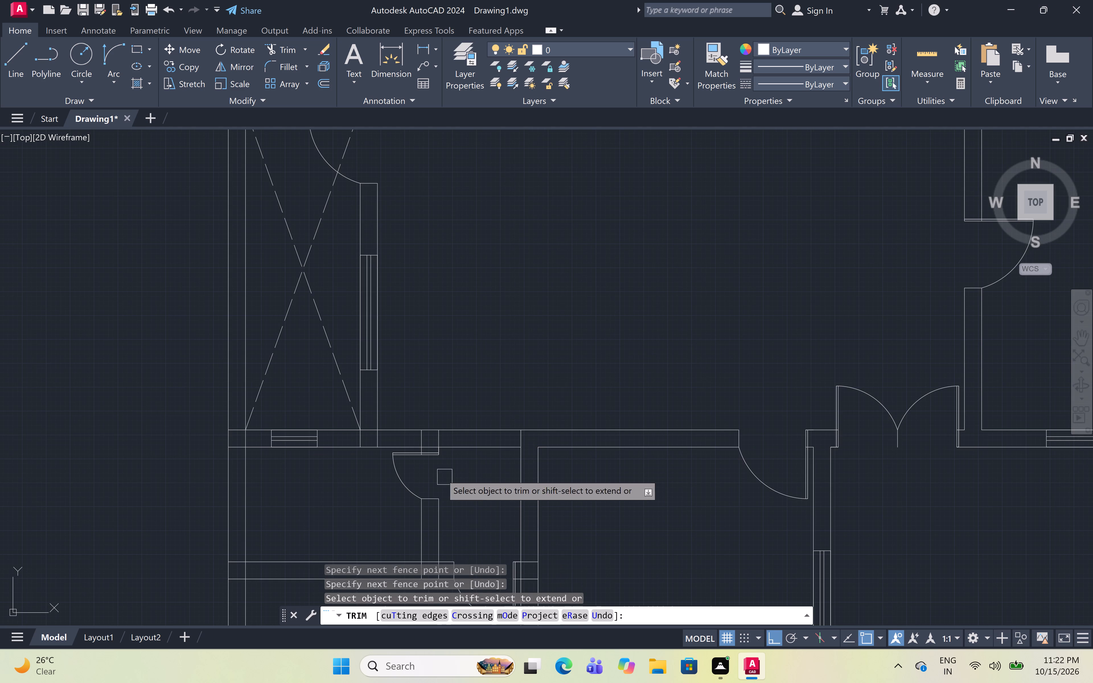
scroll(421, 428, "up", 4)
scroll(471, 453, "down", 2)
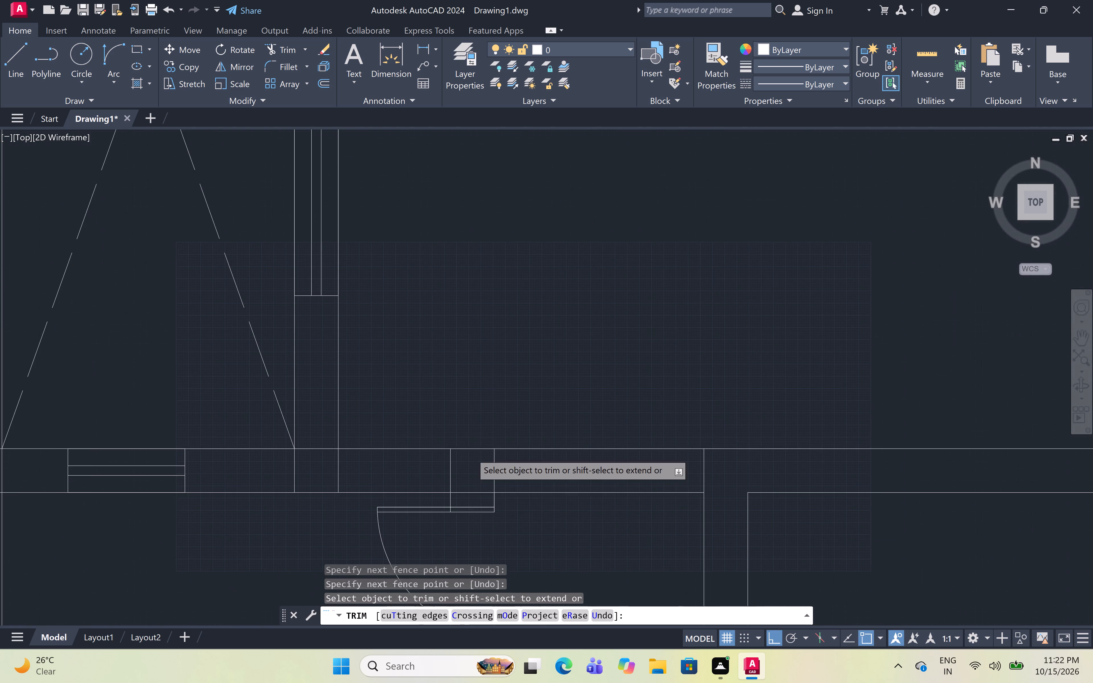
scroll(464, 502, "up", 3)
left_click(465, 476)
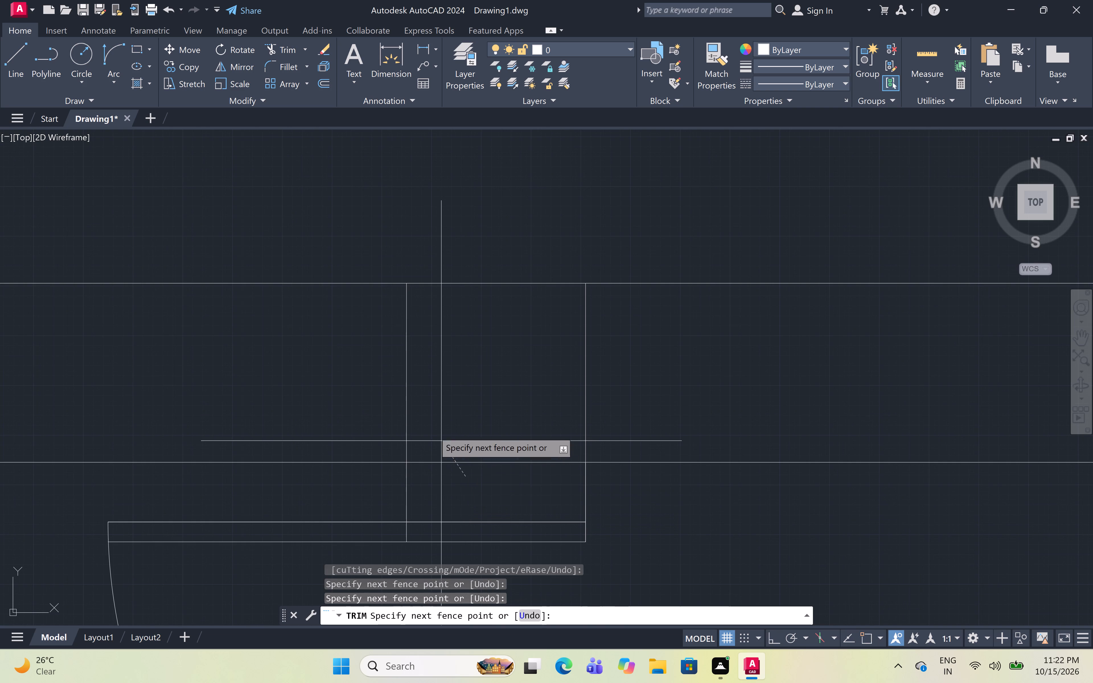
left_click(391, 396)
Trim the overlapping wall lines where the right wall of the left dashed-cross area meets its bottom wall.
scroll(432, 399, "down", 5)
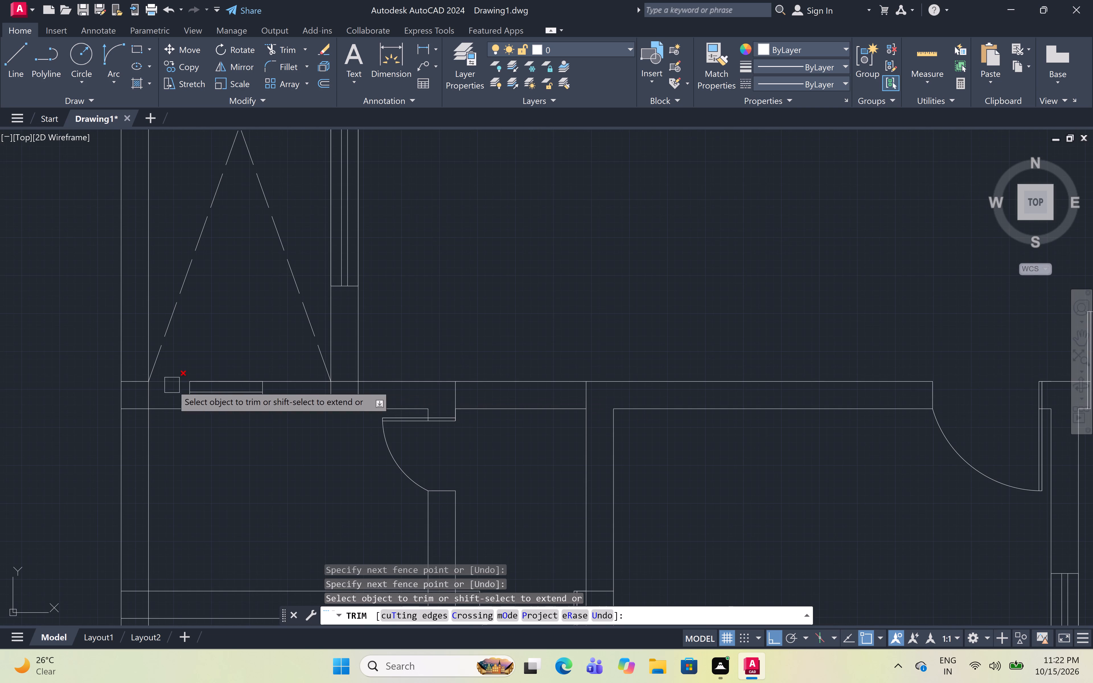
scroll(336, 384, "up", 3)
left_click(464, 412)
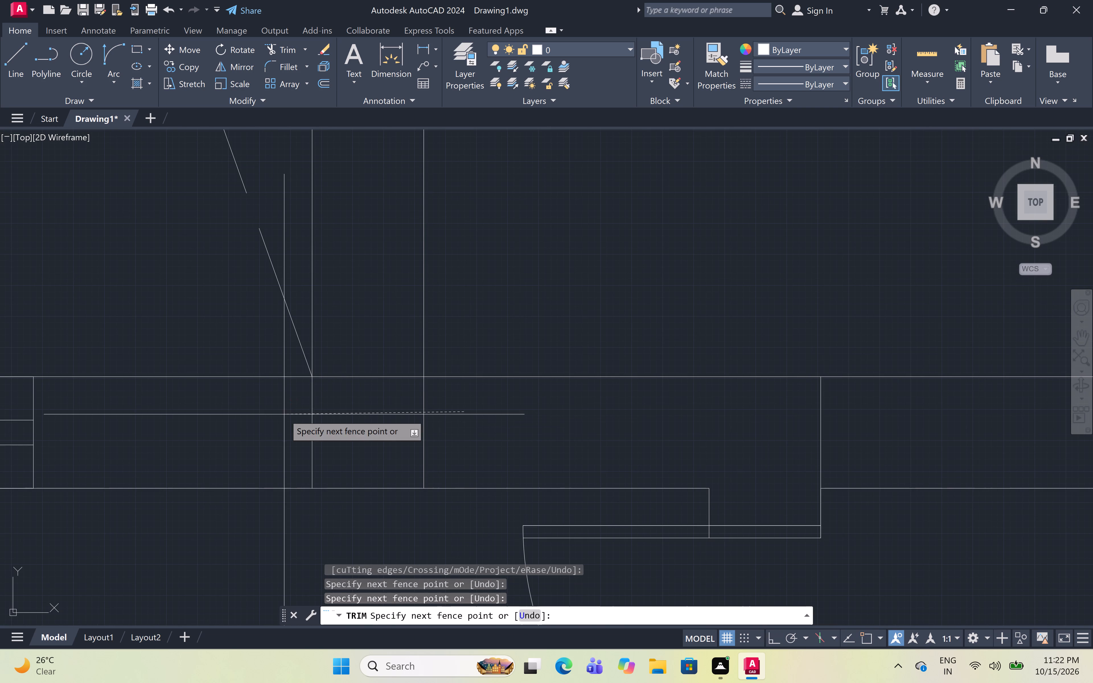
left_click(257, 421)
left_click(371, 382)
Trim the overlapping wall lines where the bottom wall of the left dashed-cross area meets the left outer wall.
scroll(421, 388, "down", 5)
scroll(322, 390, "up", 5)
scroll(439, 417, "up", 1)
left_click_drag(363, 302, 365, 306)
left_click(399, 476)
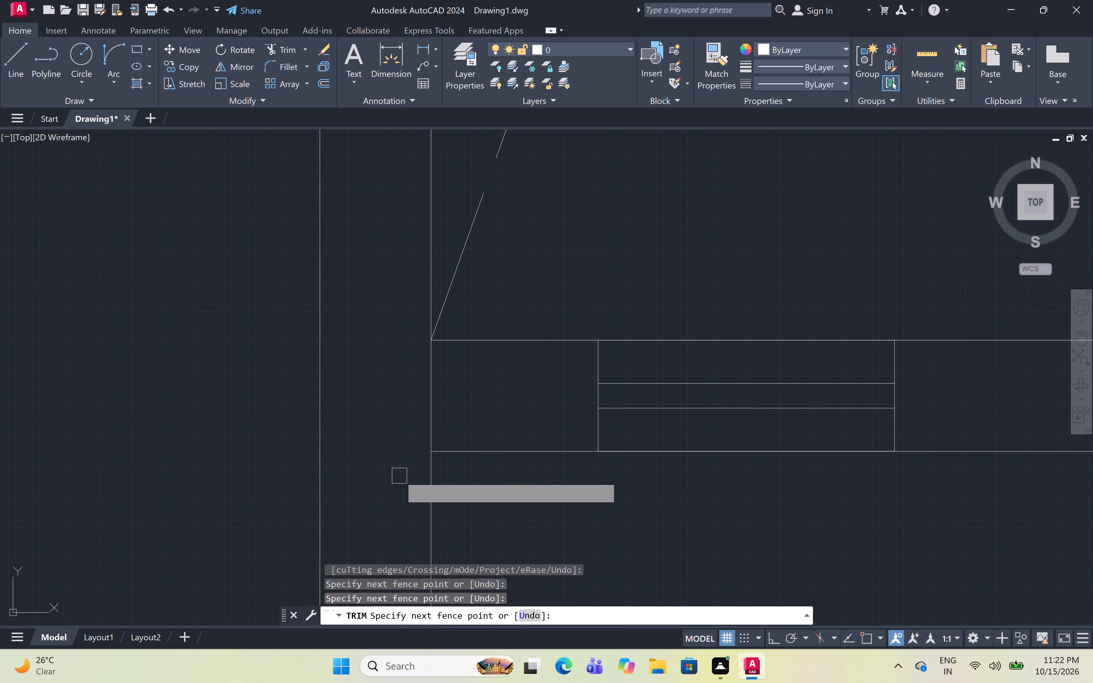
left_click(403, 429)
left_click(453, 406)
Trim the overlapping wall lines where the small left room's bottom wall meets the left outer wall.
scroll(450, 404, "down", 6)
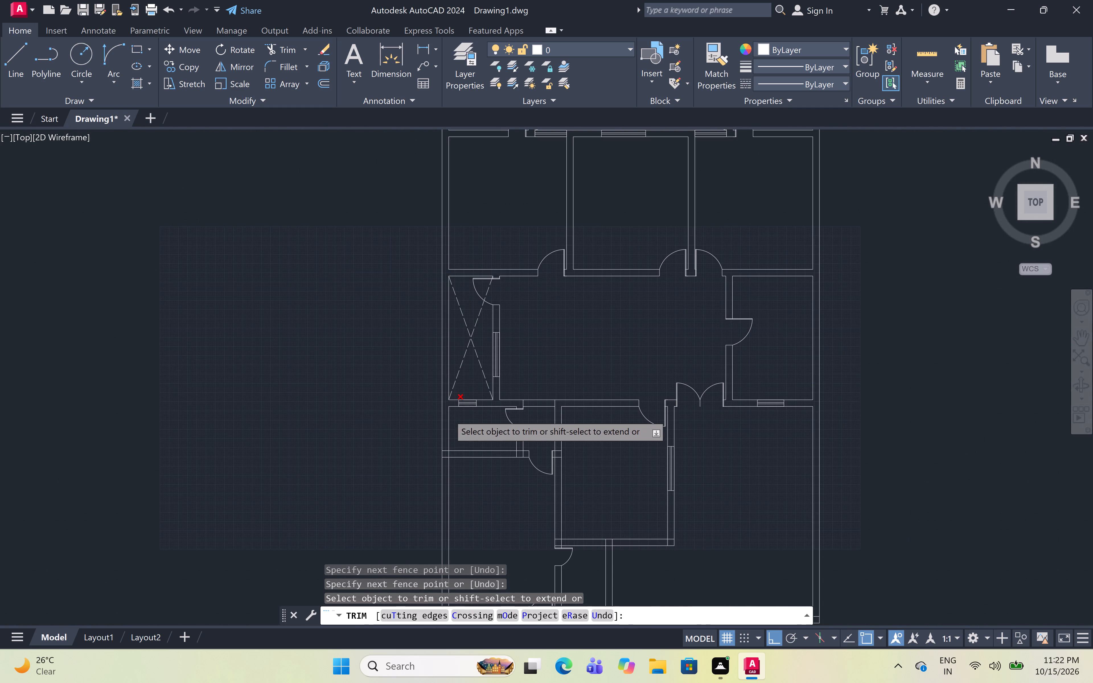
scroll(441, 476, "up", 6)
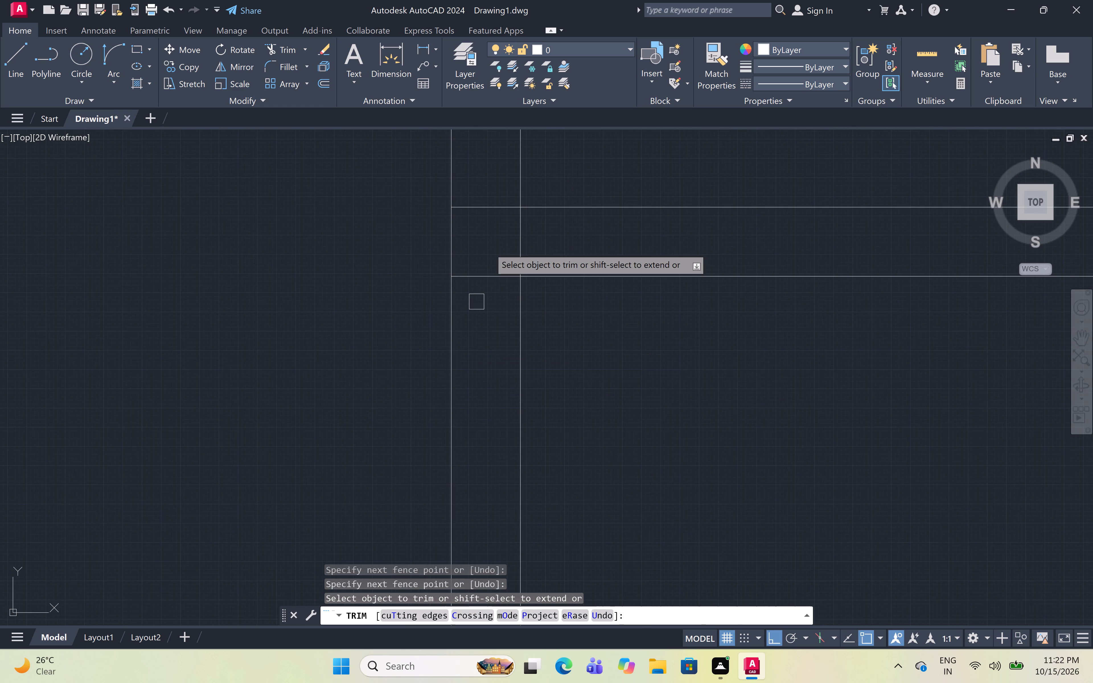
left_click(486, 199)
left_click(486, 308)
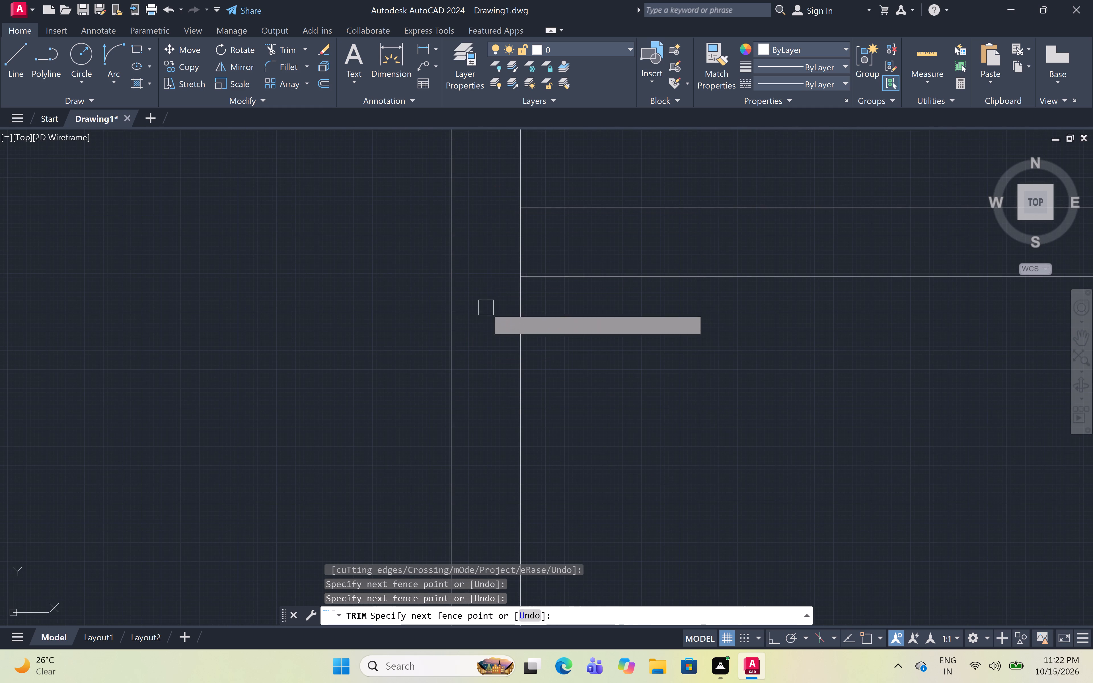
left_click(493, 257)
left_click(525, 248)
Trim the overlapping wall lines where the small left room's right wall meets its bottom wall, beside the door opening.
scroll(522, 251, "down", 4)
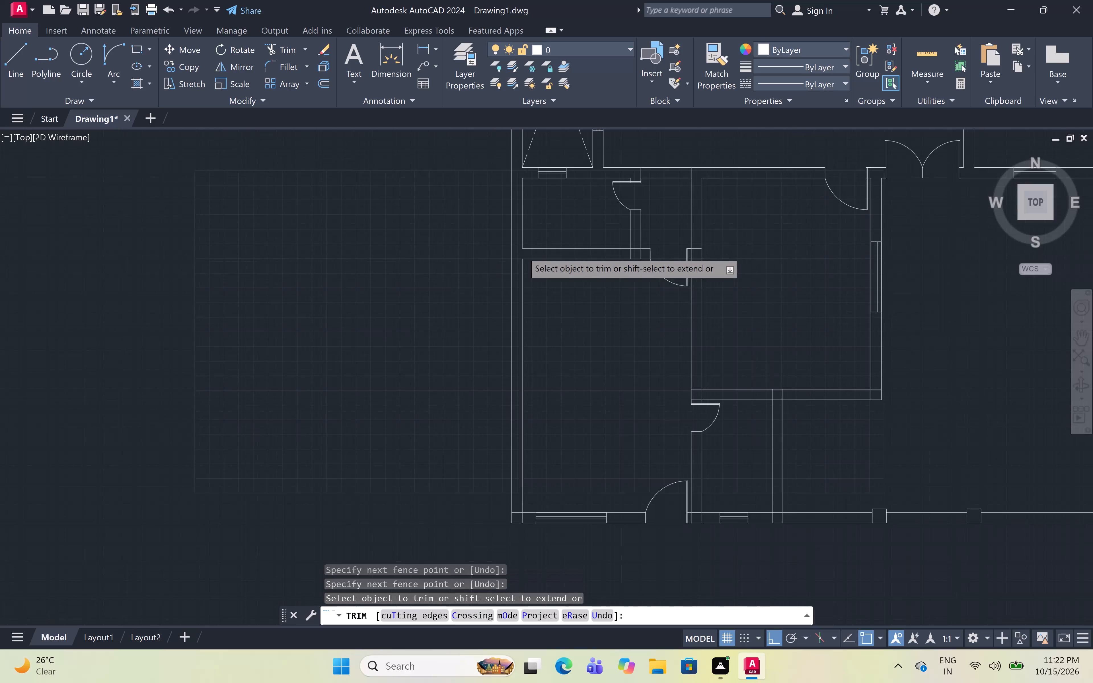
scroll(654, 244, "up", 5)
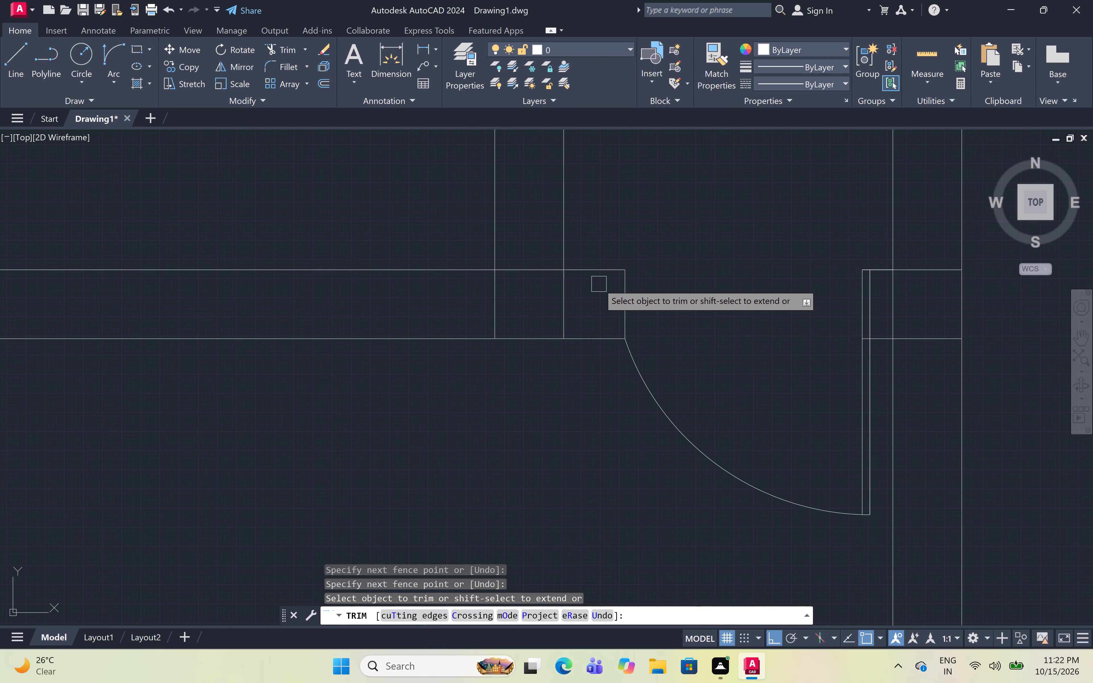
scroll(599, 284, "up", 2)
left_click(586, 305)
left_click(303, 374)
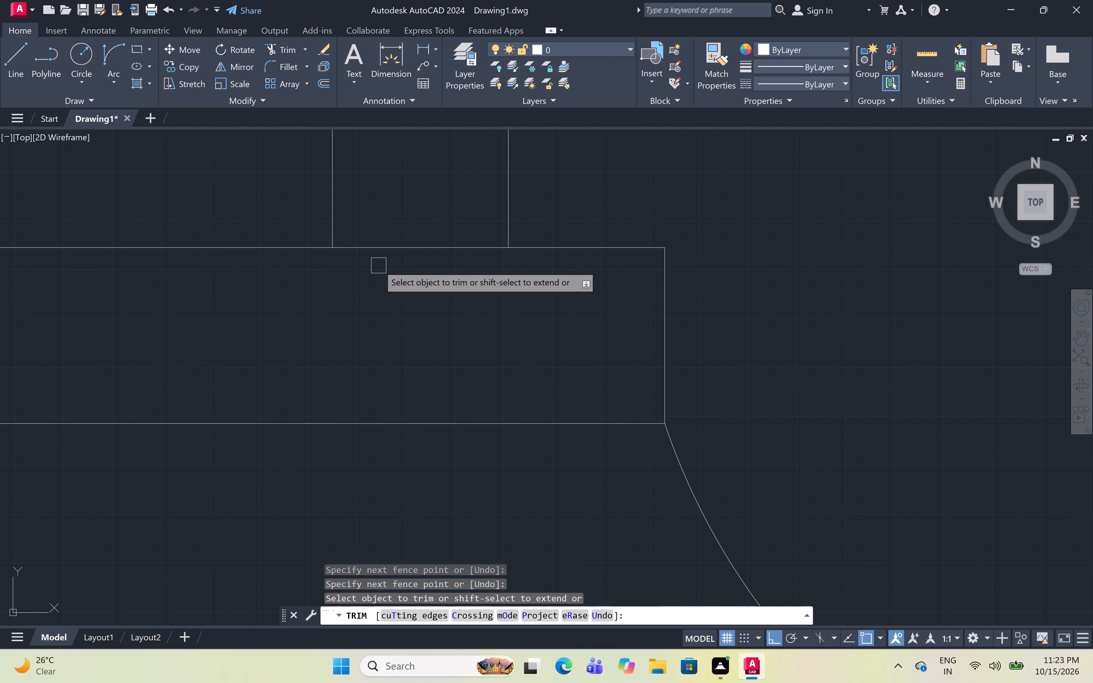
left_click(386, 231)
left_click(401, 288)
Trim the overlapping lines where the short wall stub beside the lower left room's upper door meets the lower middle room's left wall.
scroll(401, 290, "down", 7)
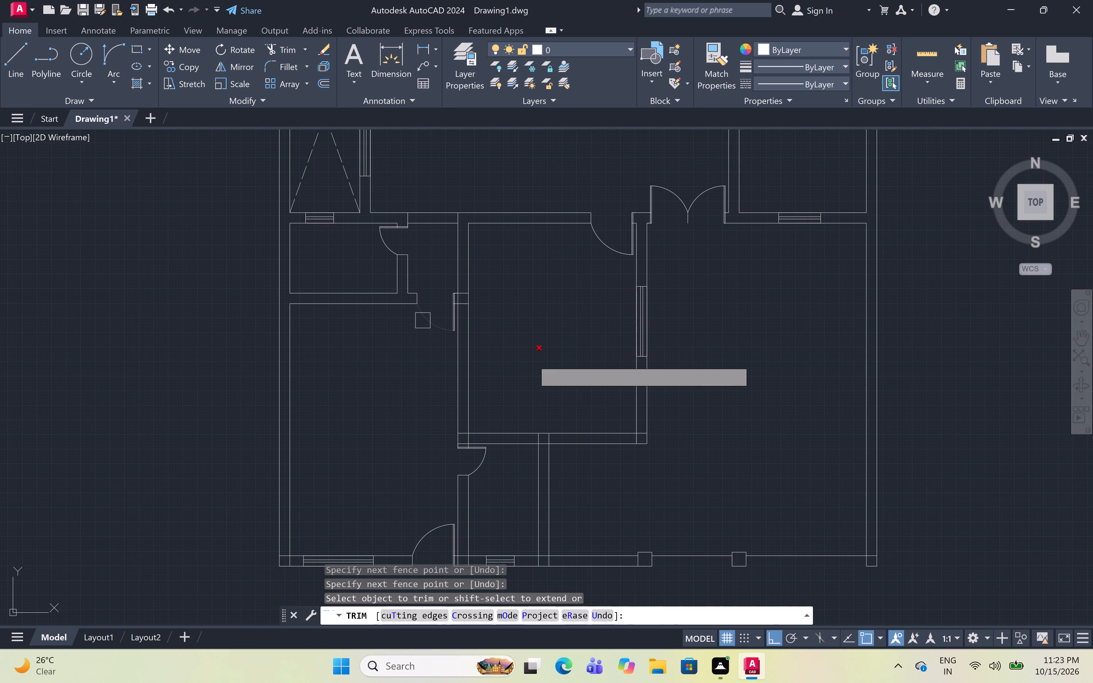
scroll(458, 305, "up", 6)
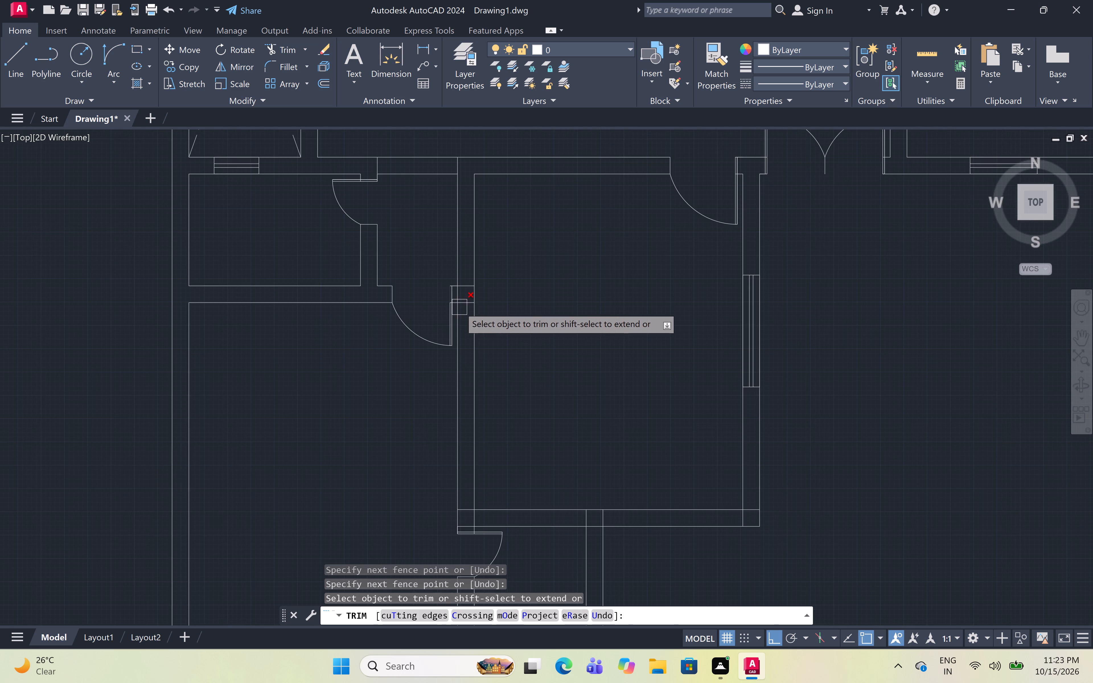
middle_click_drag(486, 197, 498, 264)
scroll(495, 261, "up", 2)
left_click_drag(495, 261, 495, 264)
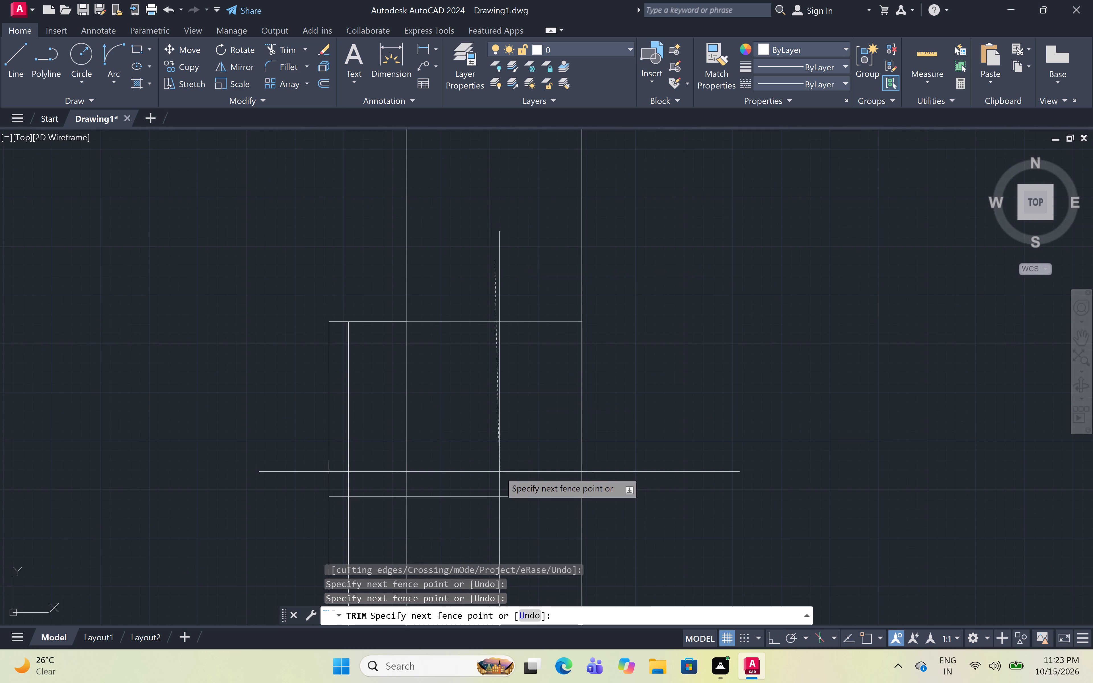
left_click_drag(493, 547, 486, 536)
left_click(465, 431)
left_click(383, 420)
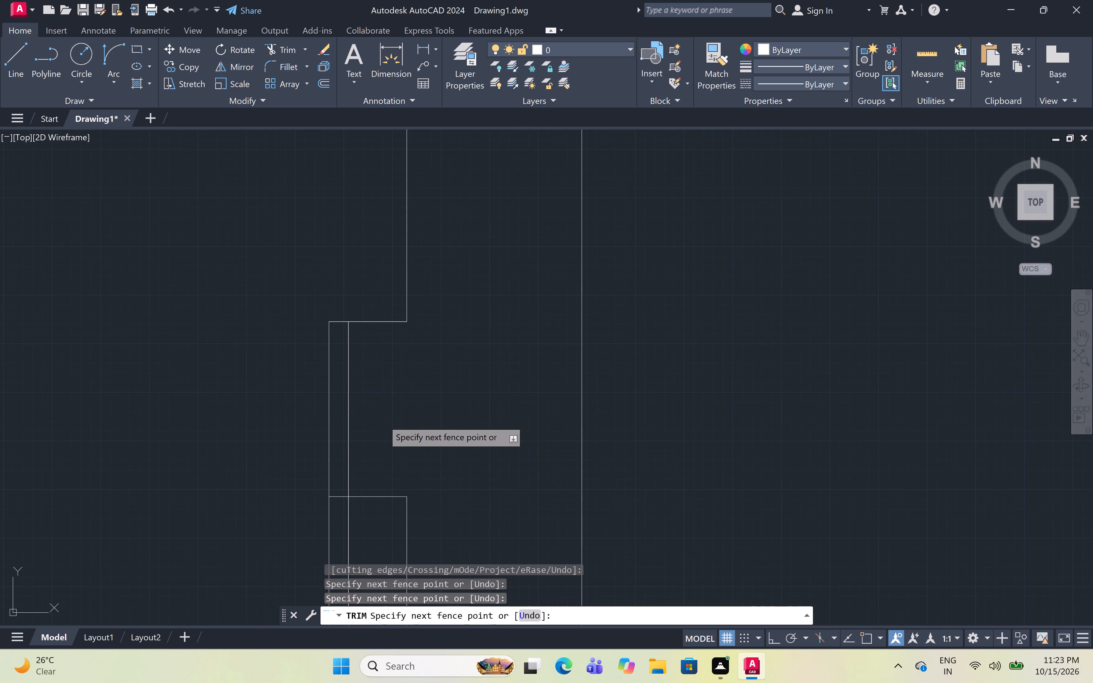
Trim the overlapping wall lines where the lower middle room's bottom wall meets its left wall, above the small lower room's door.
scroll(497, 337, "down", 6)
scroll(562, 291, "down", 3)
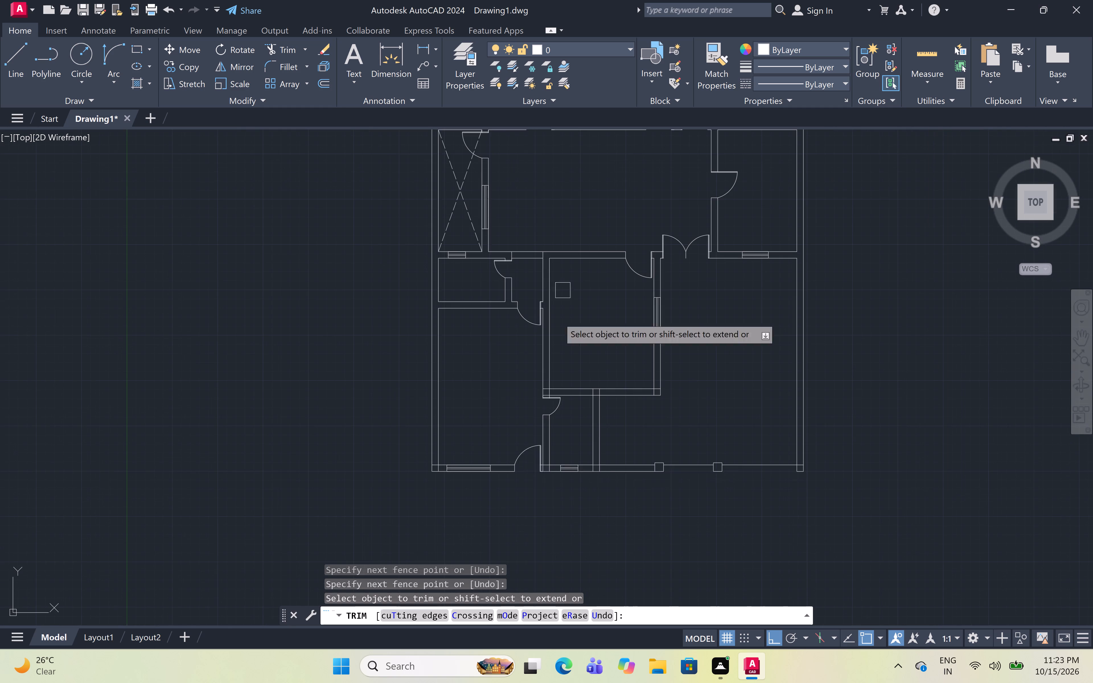
scroll(549, 399, "up", 6)
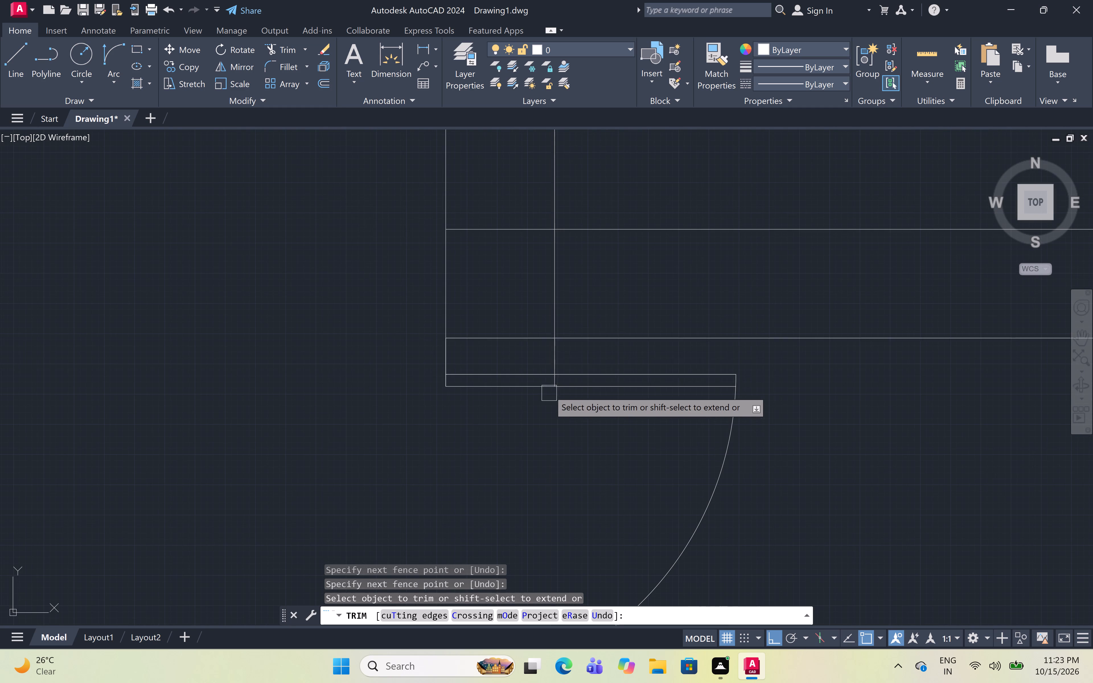
left_click(506, 195)
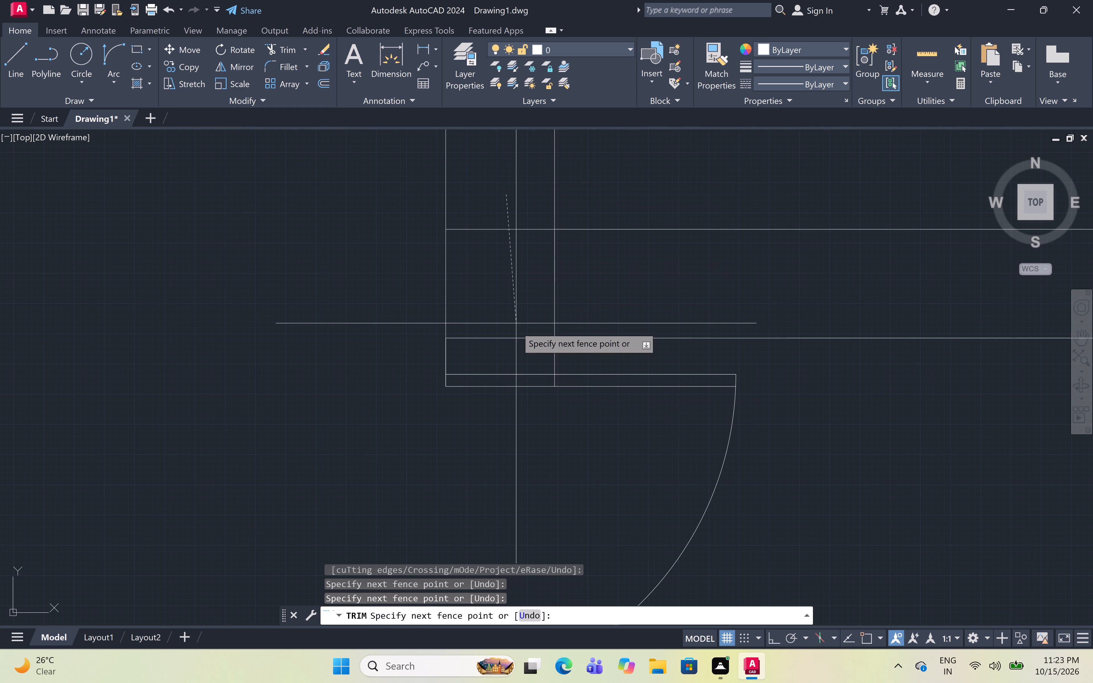
left_click(514, 347)
left_click(522, 307)
left_click(595, 299)
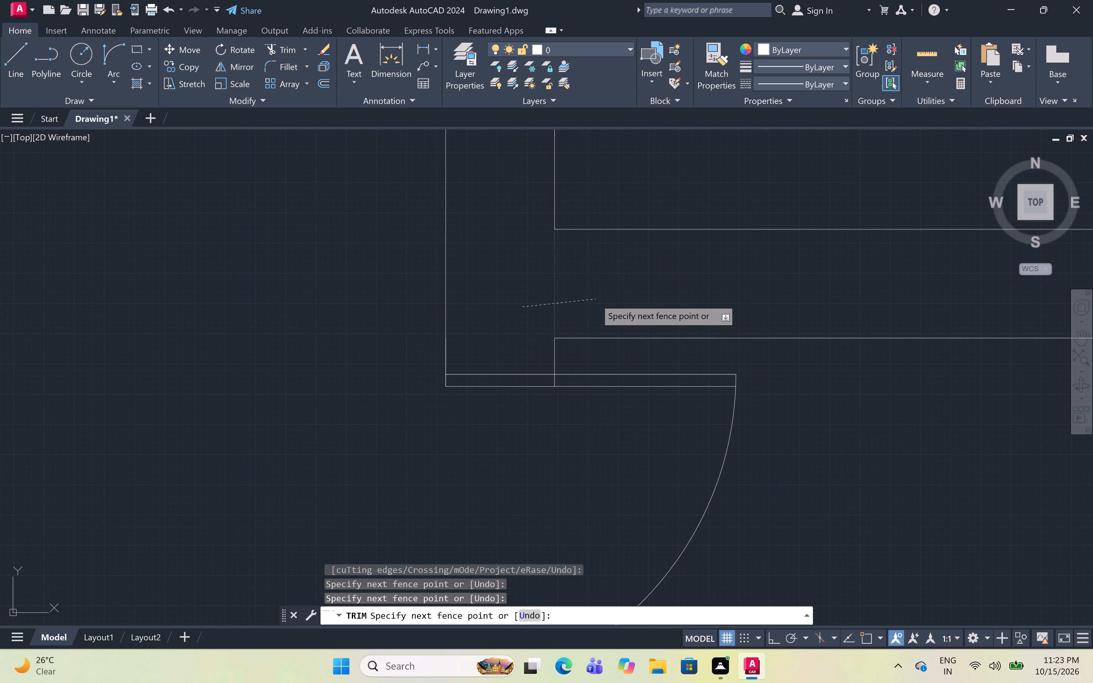
Trim the overlapping wall lines where the small lower room's right wall meets the lower middle room's bottom wall.
scroll(578, 291, "down", 4)
scroll(723, 288, "up", 5)
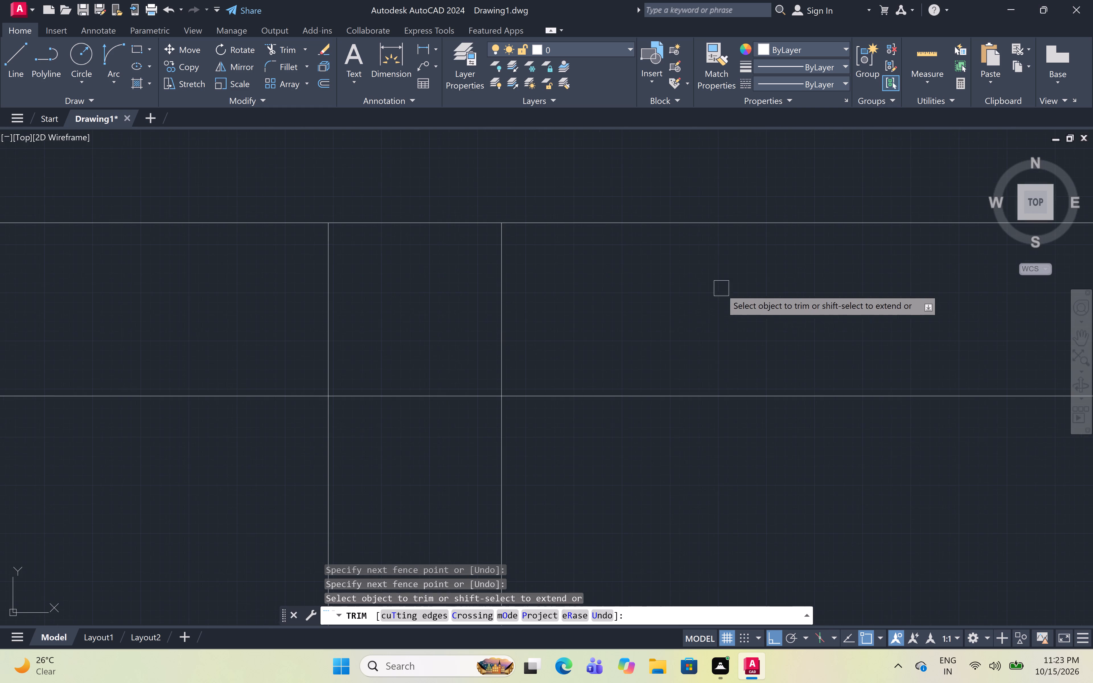
left_click(286, 335)
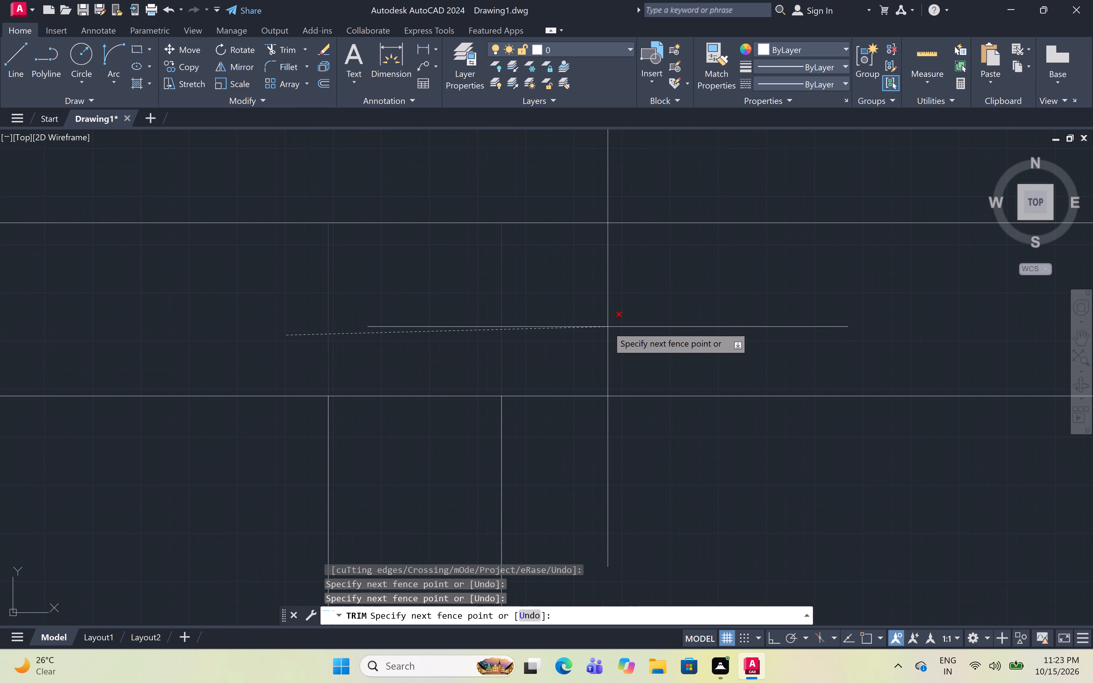
left_click(608, 326)
left_click(442, 354)
left_click(428, 460)
scroll(404, 363, "down", 3)
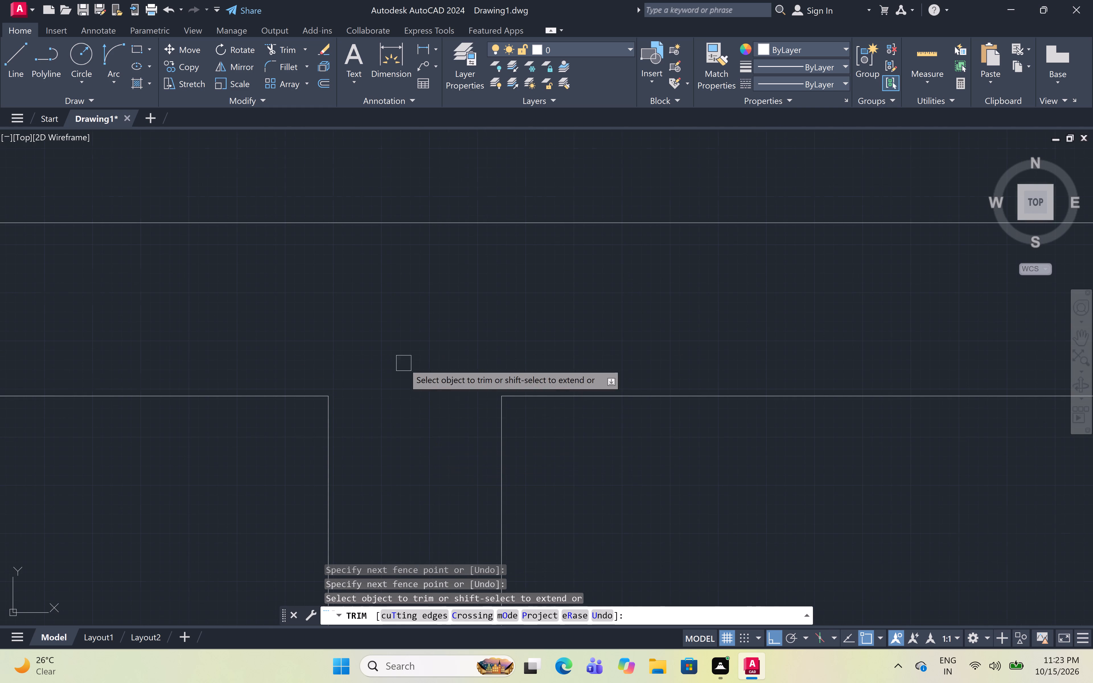
Trim the overlapping wall lines at the lower middle room's bottom-right corner.
scroll(404, 363, "down", 3)
scroll(565, 337, "up", 5)
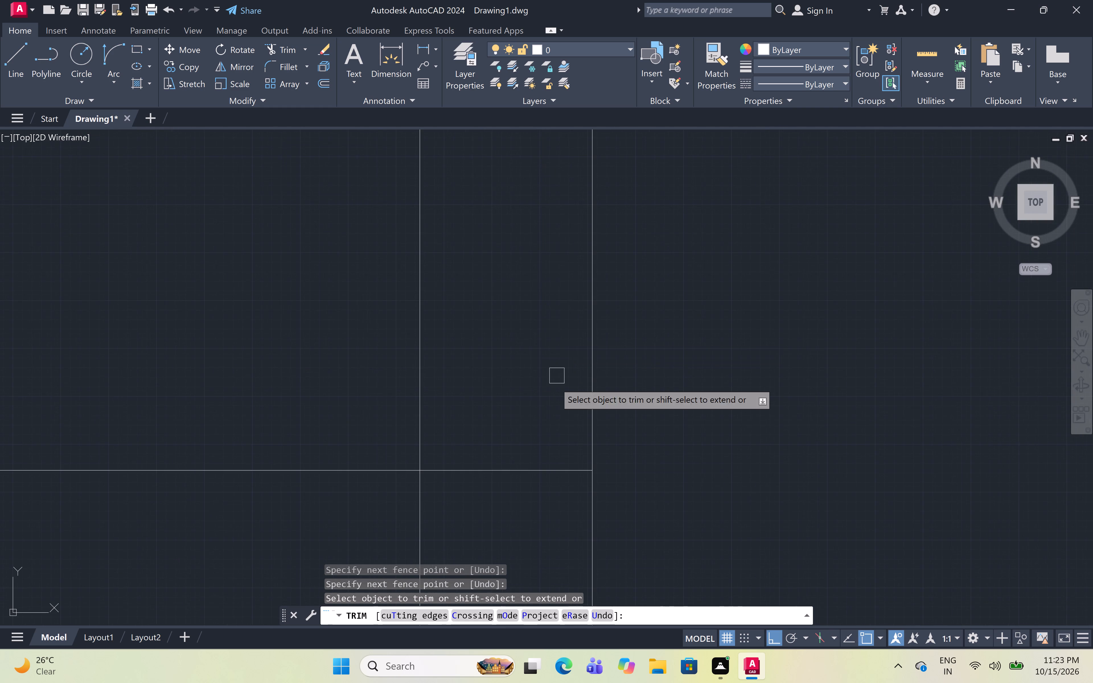
left_click(536, 427)
left_click(384, 540)
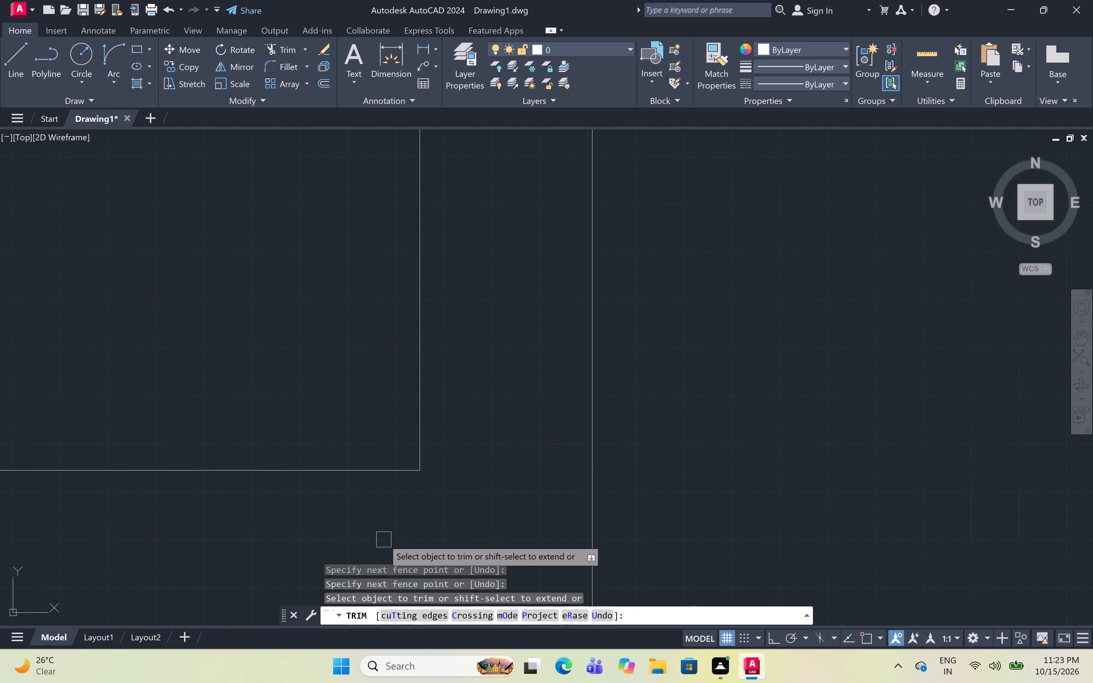
Trim the overlapping wall lines where the small lower room's right wall meets the bottom outer wall.
scroll(493, 469, "down", 5)
scroll(543, 355, "down", 3)
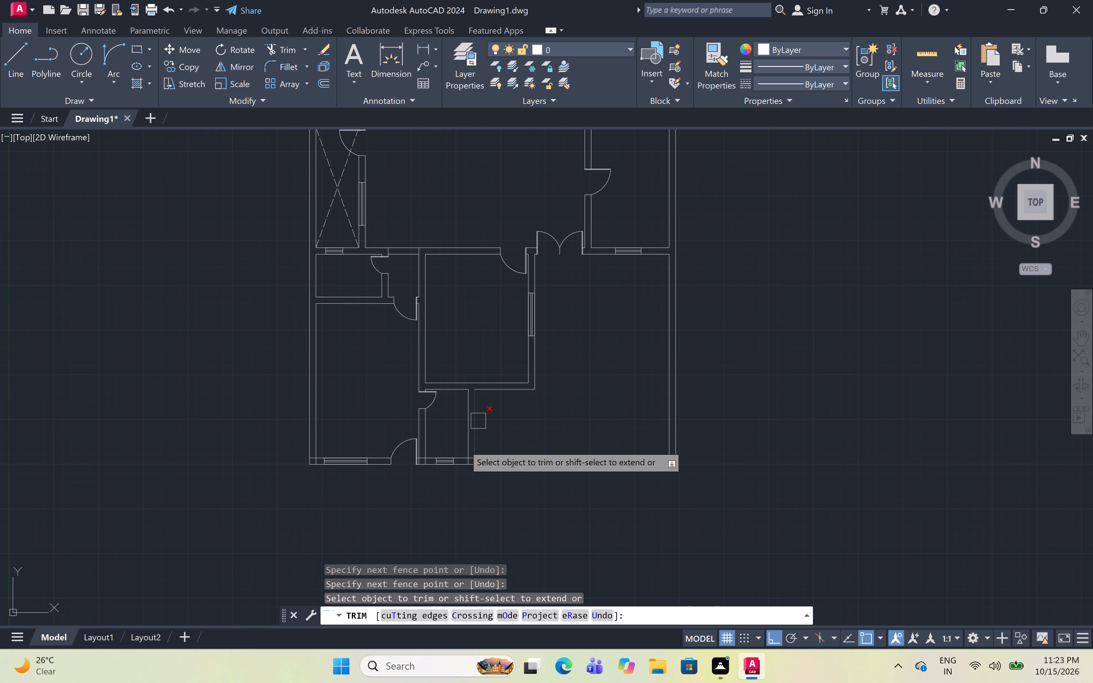
scroll(466, 467, "up", 9)
left_click(708, 419)
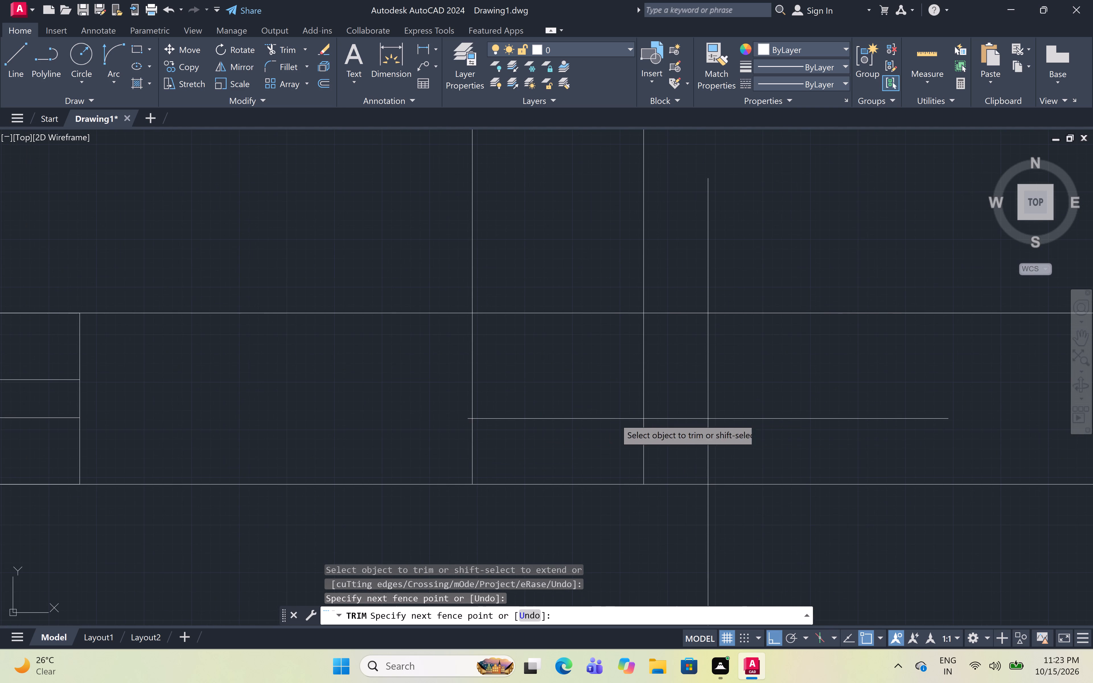
left_click(406, 453)
left_click_drag(595, 195, 596, 200)
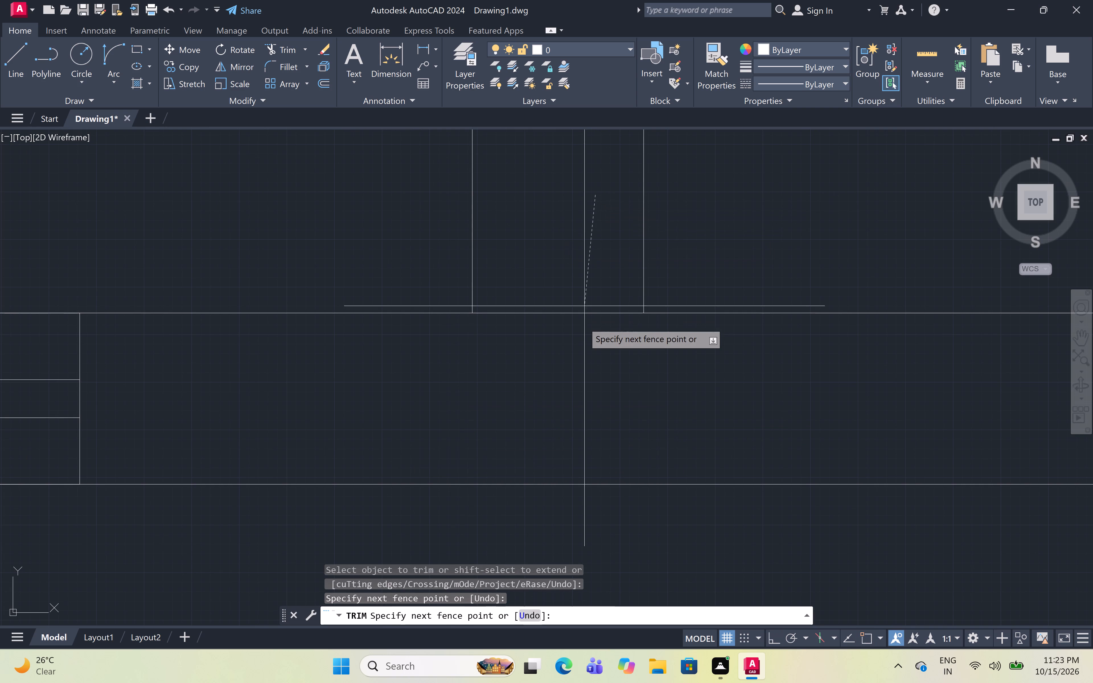
left_click(582, 324)
scroll(579, 324, "down", 7)
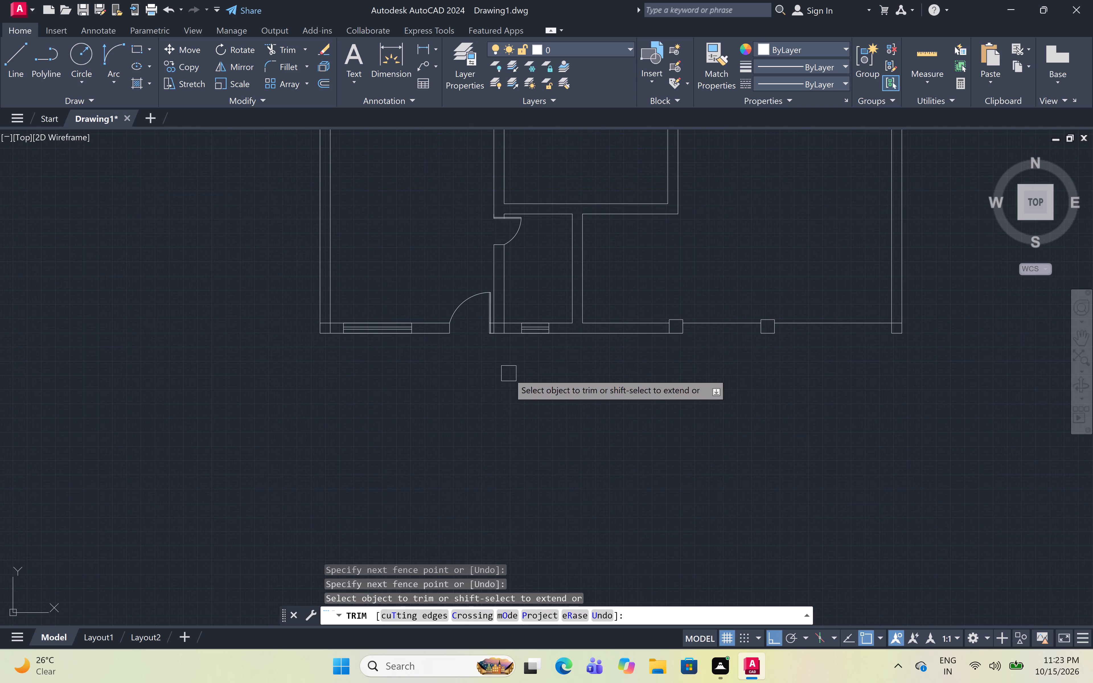
Draw a vertical line across the bottom outer wall's thickness, continuing the outer face of the small lower room's right wall.
scroll(589, 322, "up", 2)
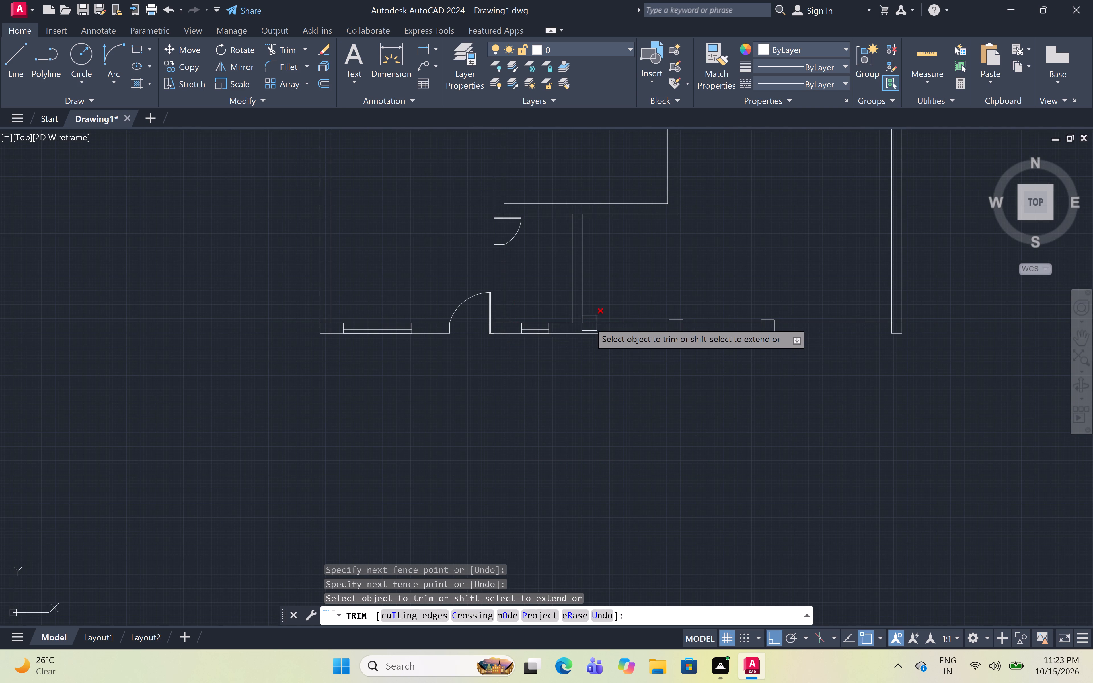
scroll(589, 322, "up", 3)
type("l")
key("space")
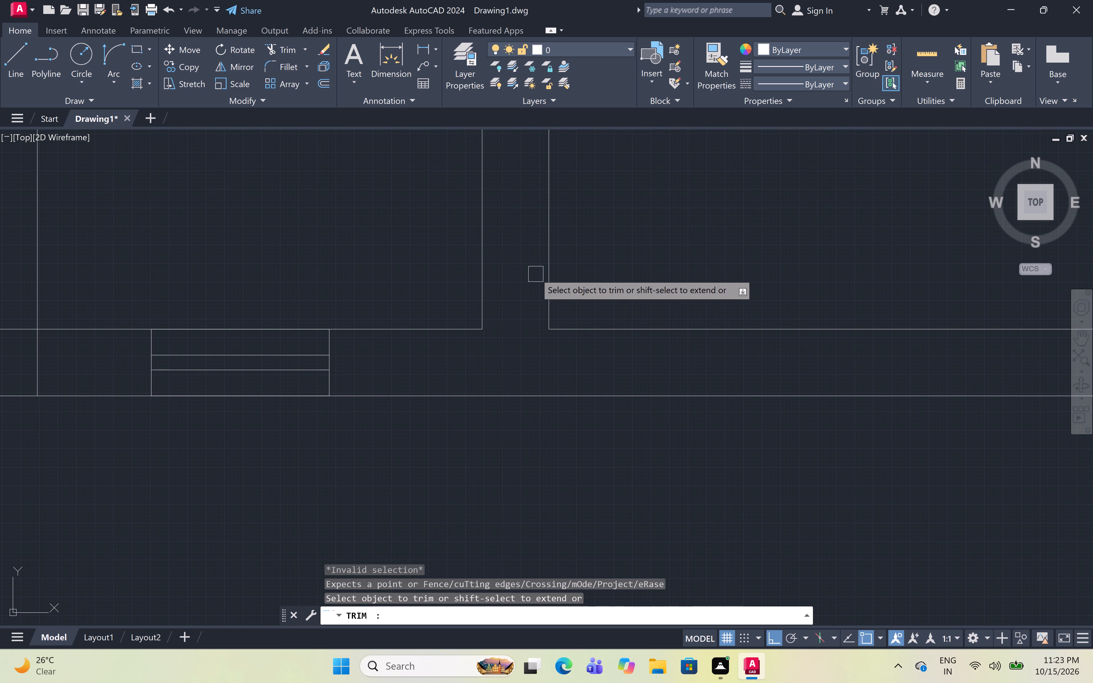
key("Escape")
key("l")
key("space")
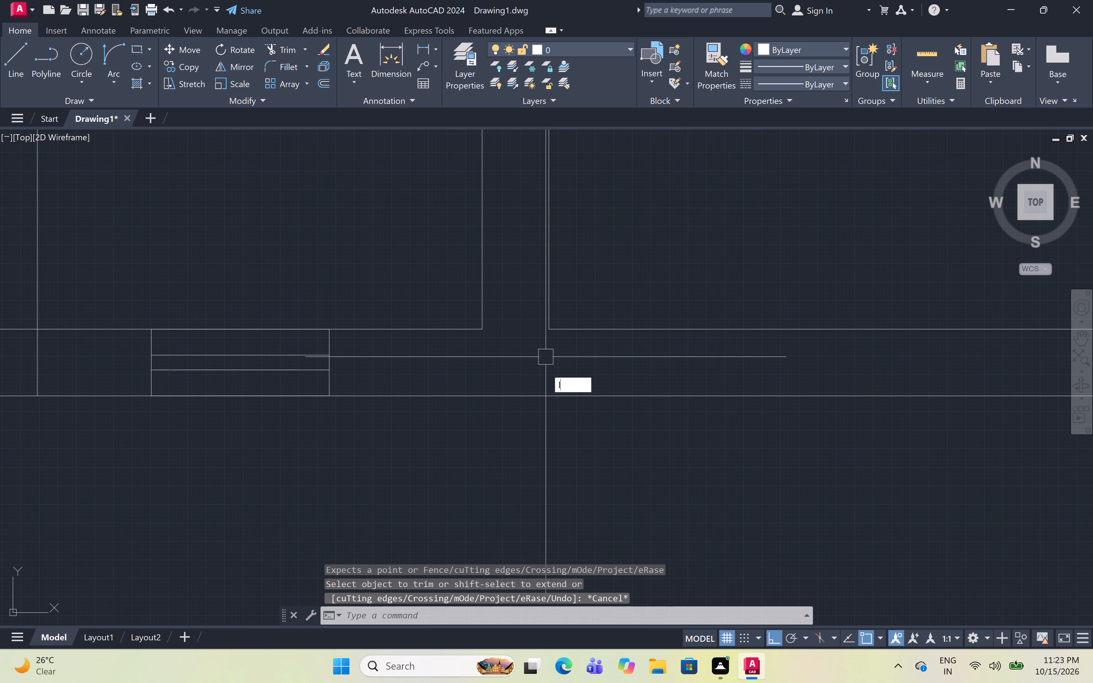
left_click(548, 332)
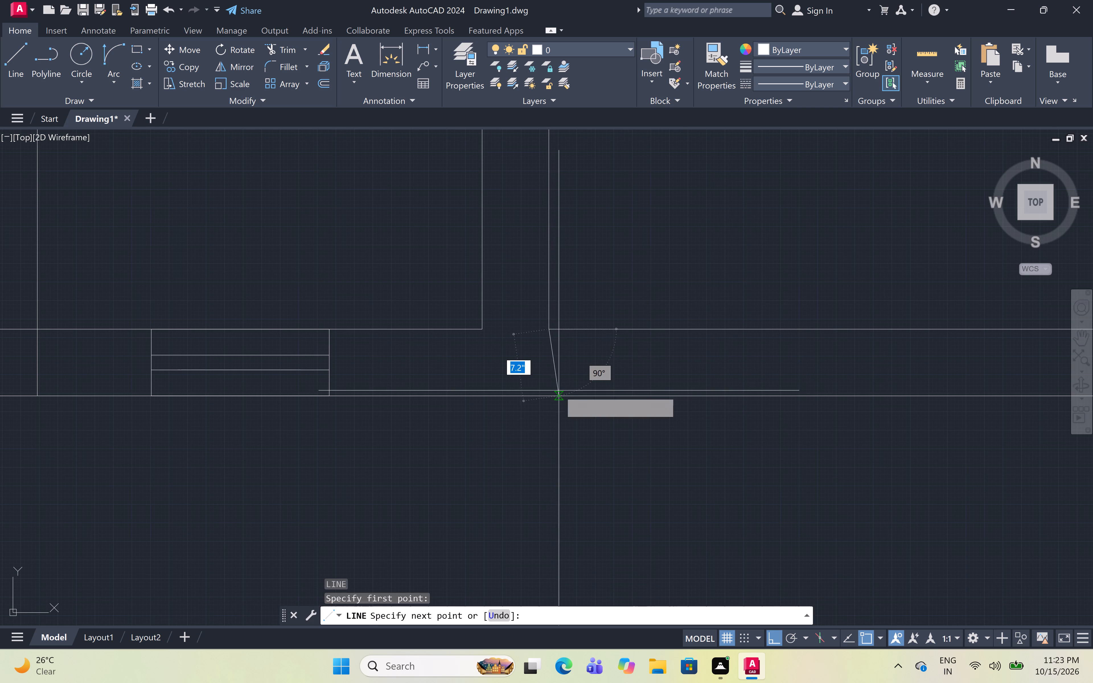
left_click(551, 391)
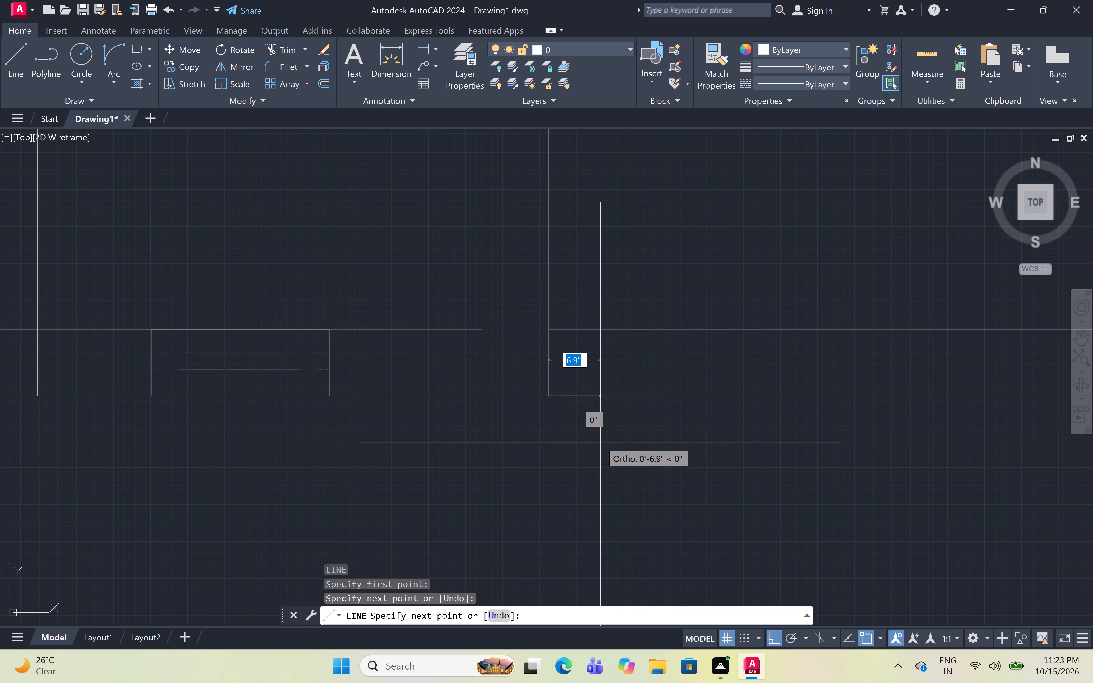
key("Escape")
Trim the overlapping wall lines where the small lower room's left wall meets the bottom outer wall, beside the entrance door.
scroll(554, 401, "down", 3)
scroll(396, 366, "up", 4)
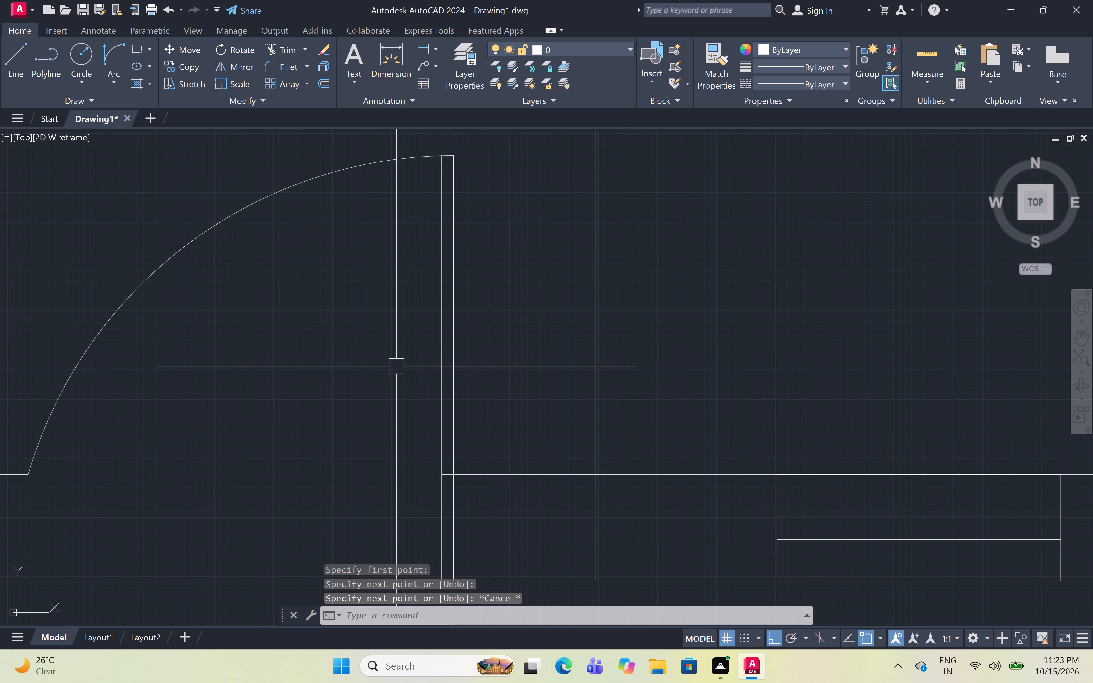
type("tr")
key("space")
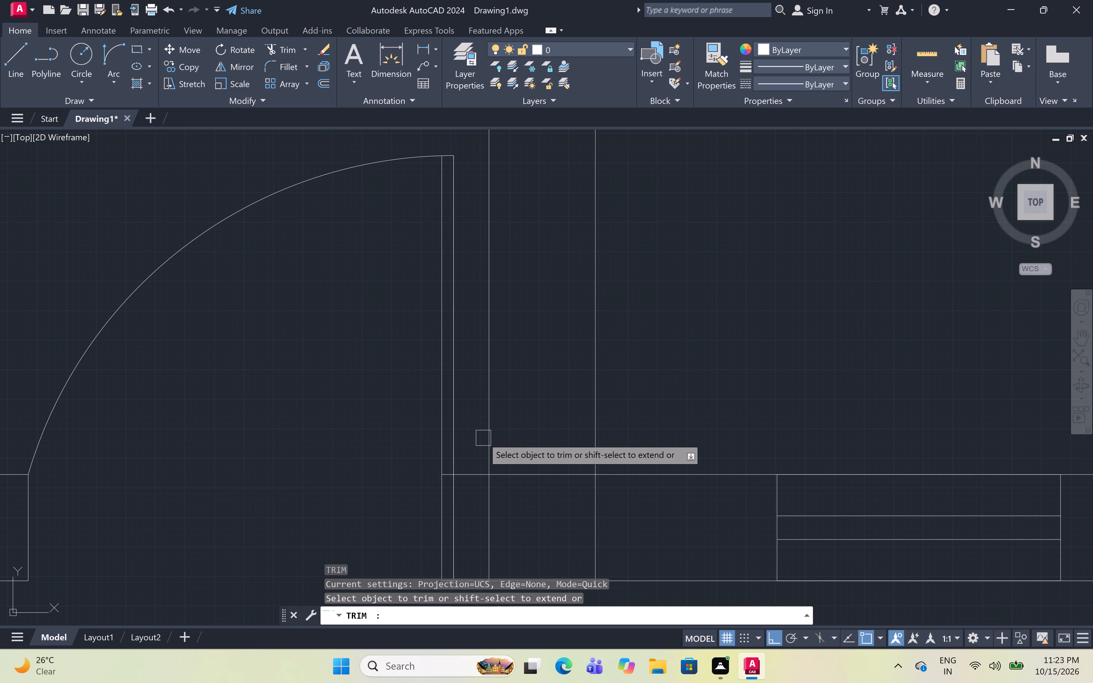
scroll(490, 424, "down", 2)
scroll(494, 443, "up", 3)
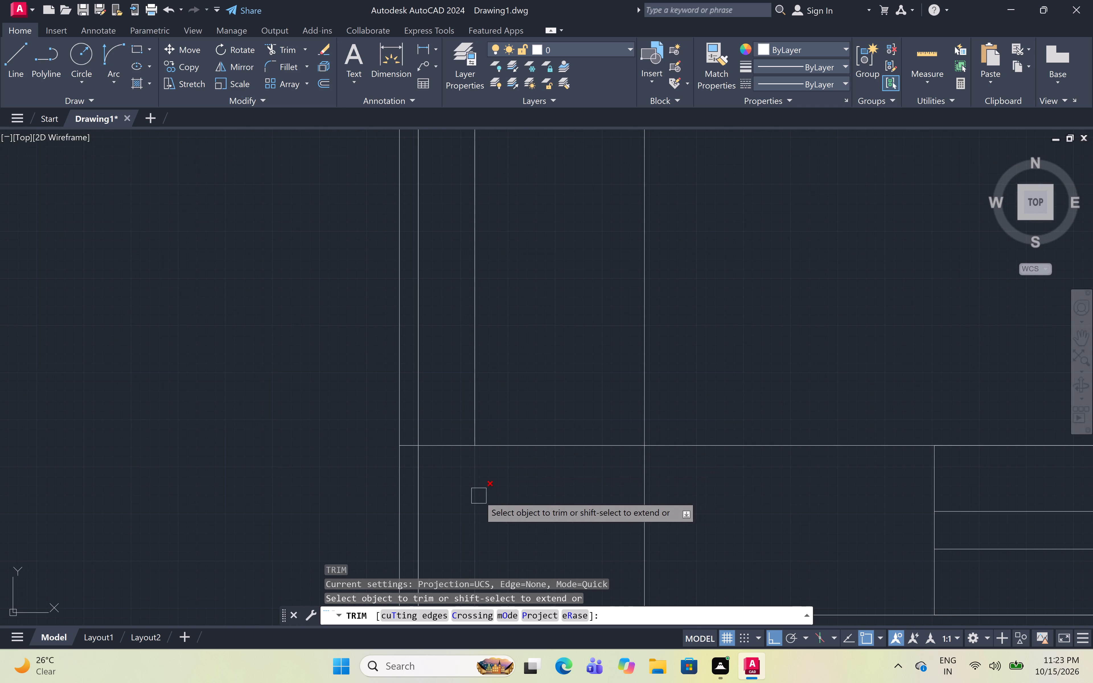
scroll(484, 488, "down", 1)
left_click(476, 502)
left_click_drag(619, 507, 616, 505)
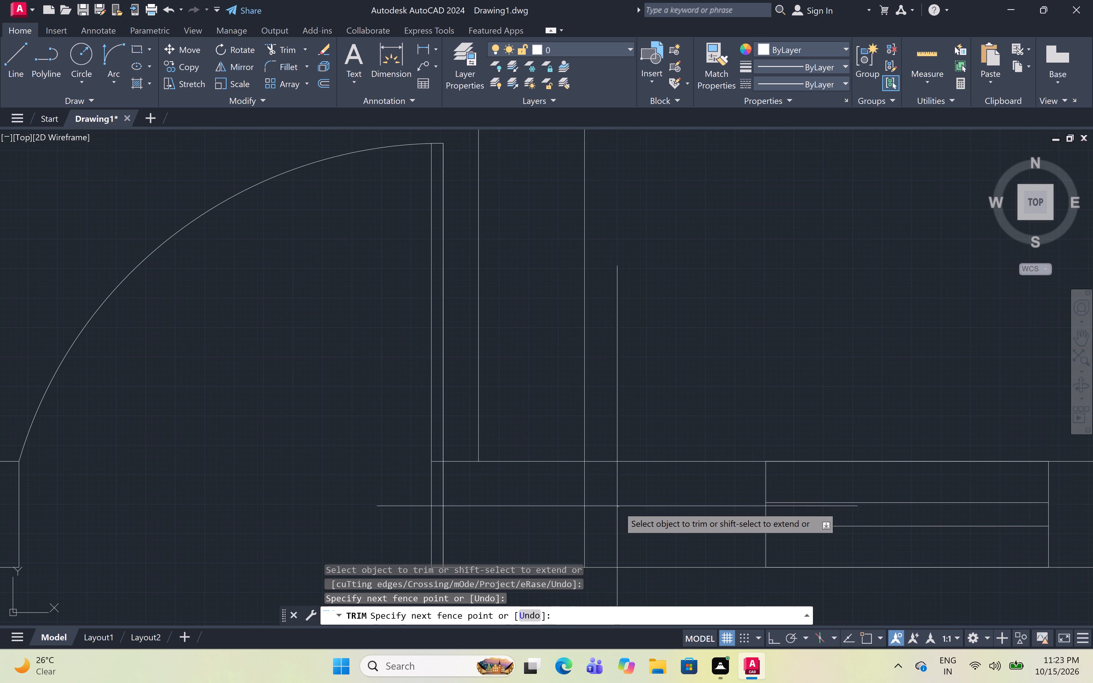
left_click(547, 502)
left_click(534, 428)
left_click(535, 507)
scroll(525, 478, "down", 4)
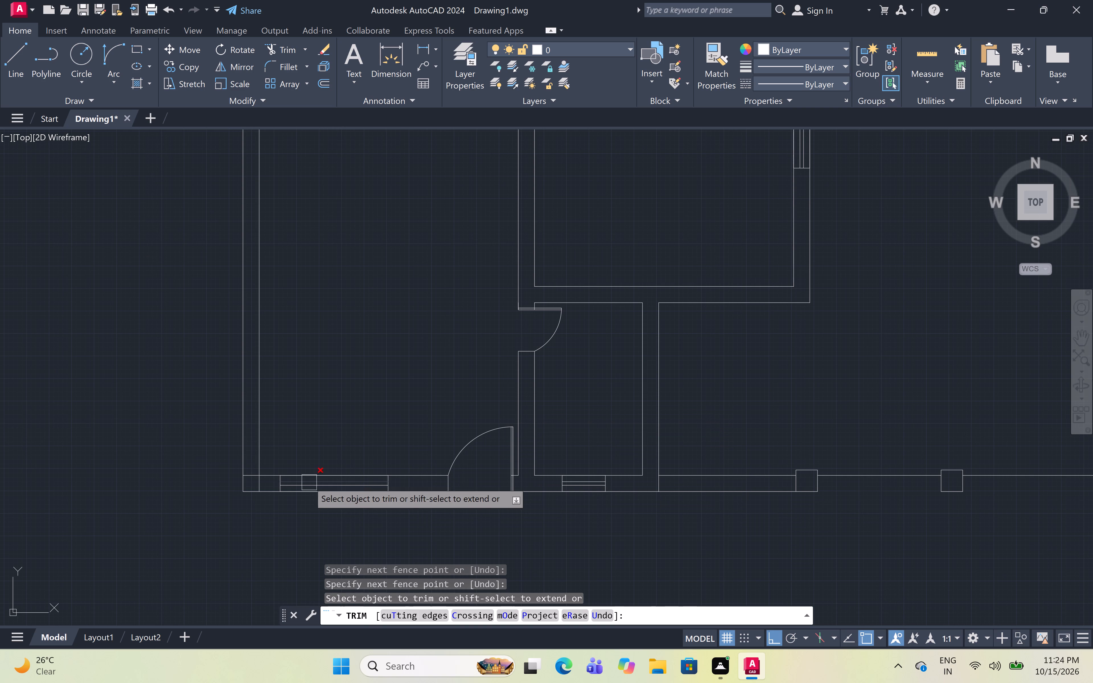
Trim the overlapping wall lines at the bottom-left corner of the outer walls.
scroll(257, 490, "up", 4)
left_click(192, 357)
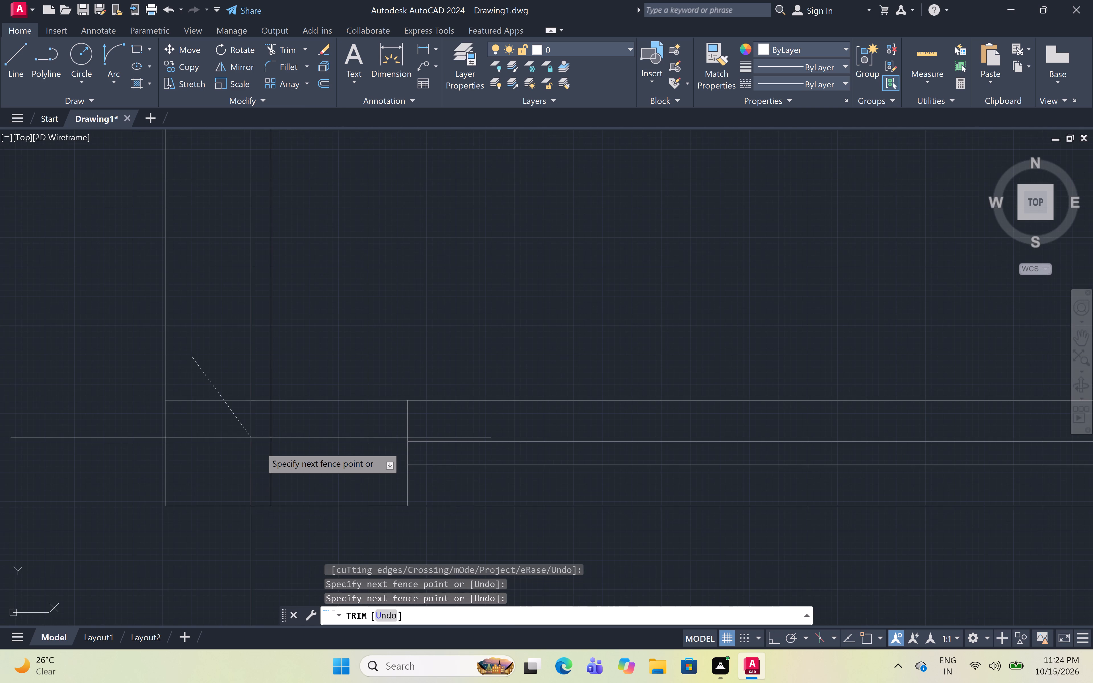
left_click(307, 473)
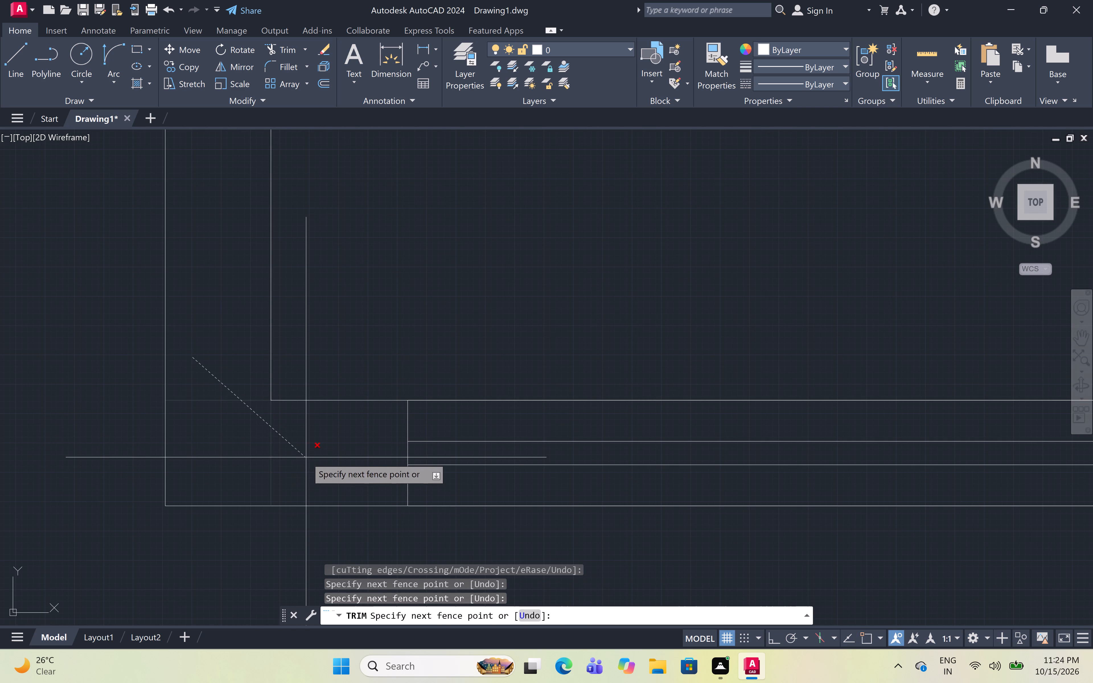
left_click(306, 457)
key("Escape")
scroll(284, 461, "down", 3)
Hatch the left outer wall and its connected walls with a Solid fill in dark grey 99,100,102.
type("h")
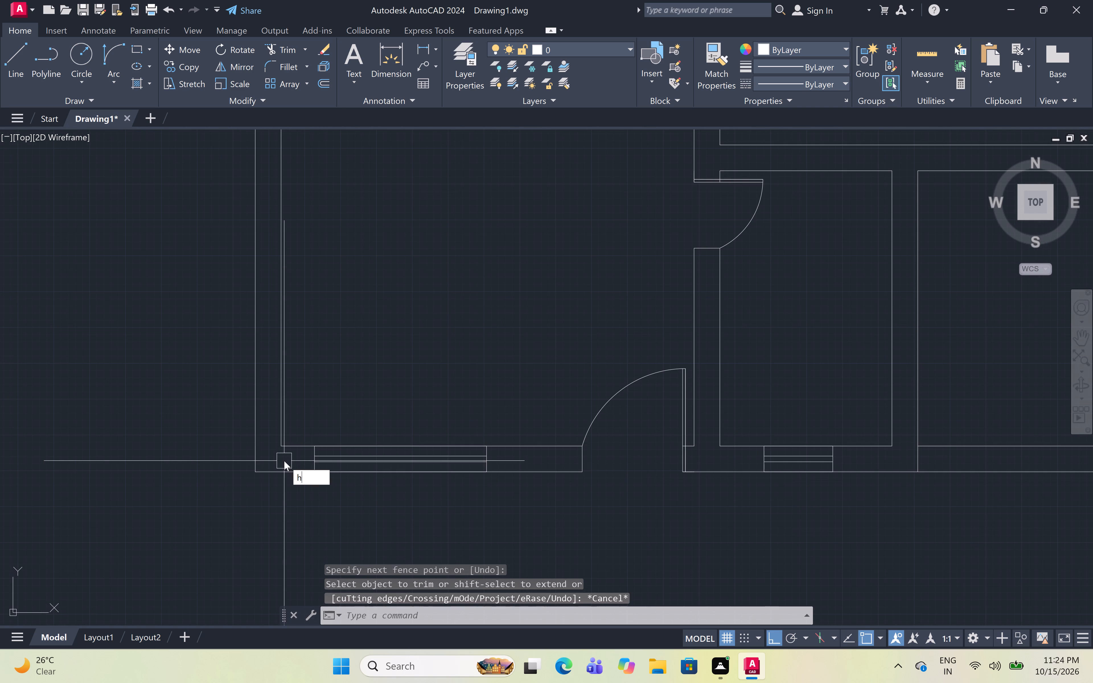
key("space")
scroll(284, 461, "down", 2)
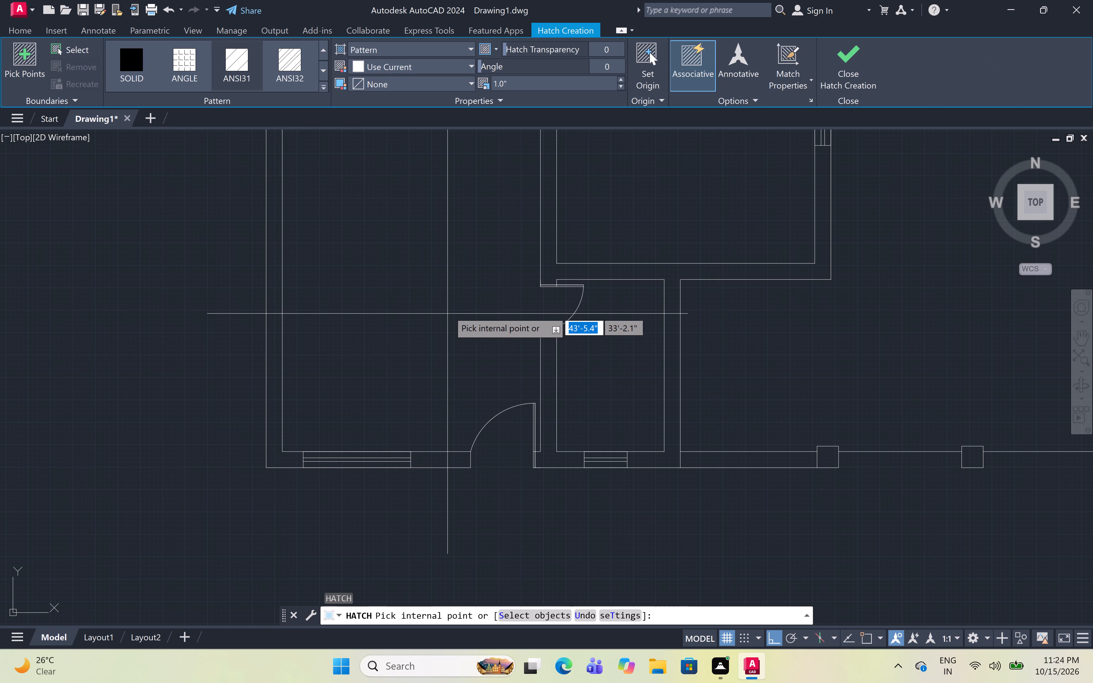
left_click(407, 49)
left_click(402, 68)
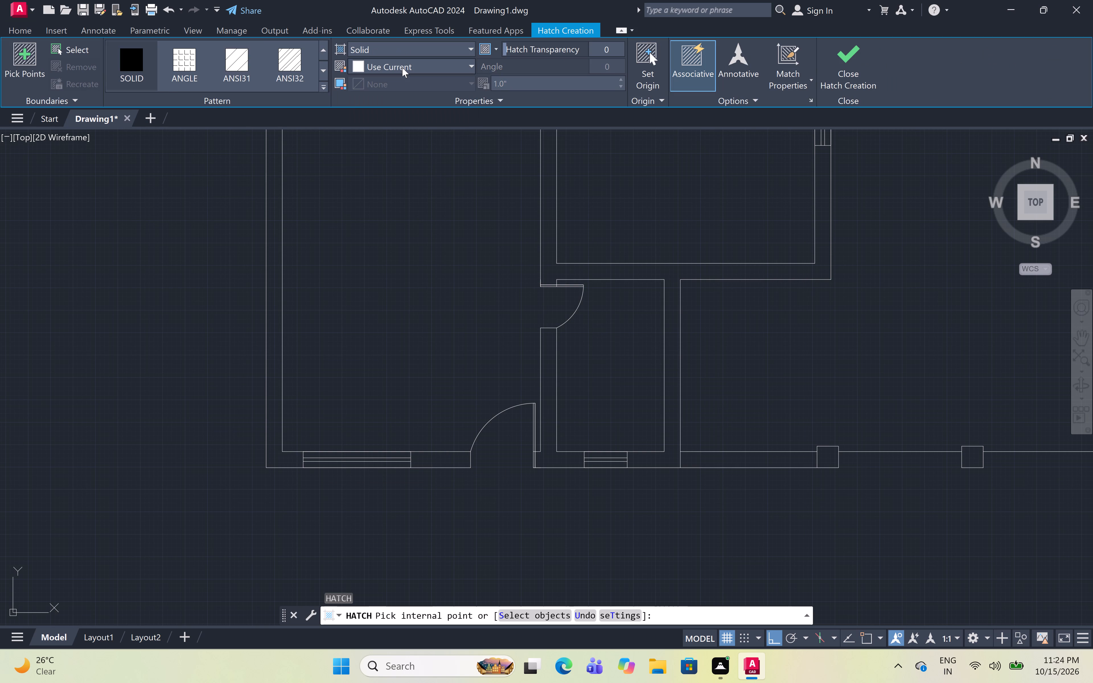
left_click(402, 67)
left_click(354, 147)
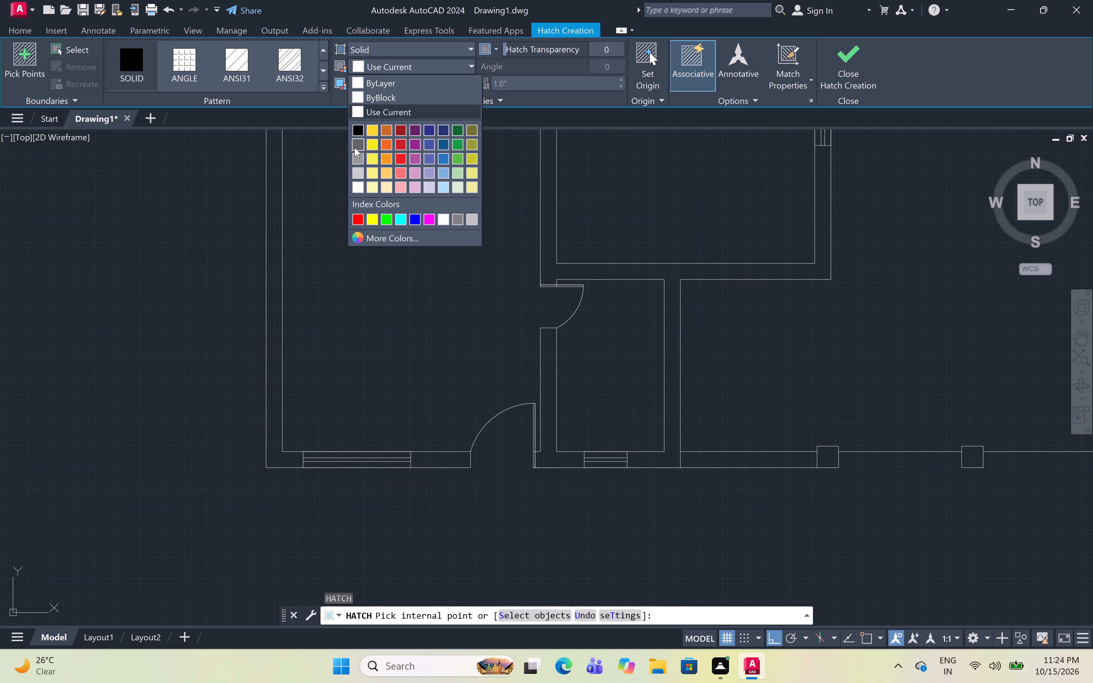
scroll(264, 488, "down", 1)
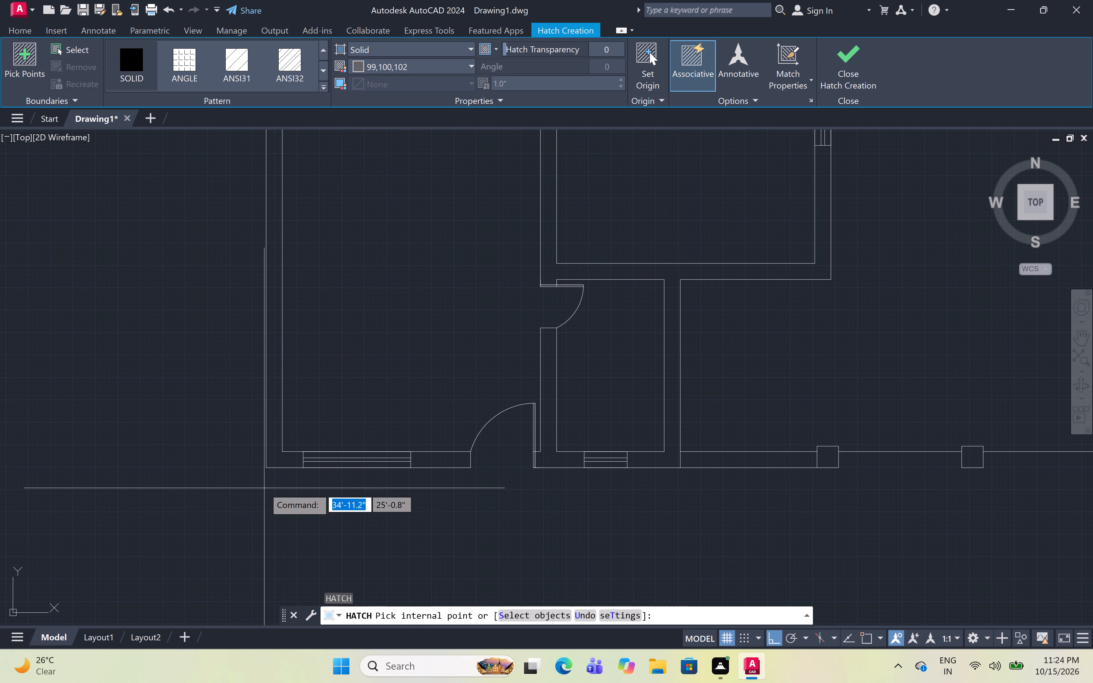
scroll(264, 488, "down", 2)
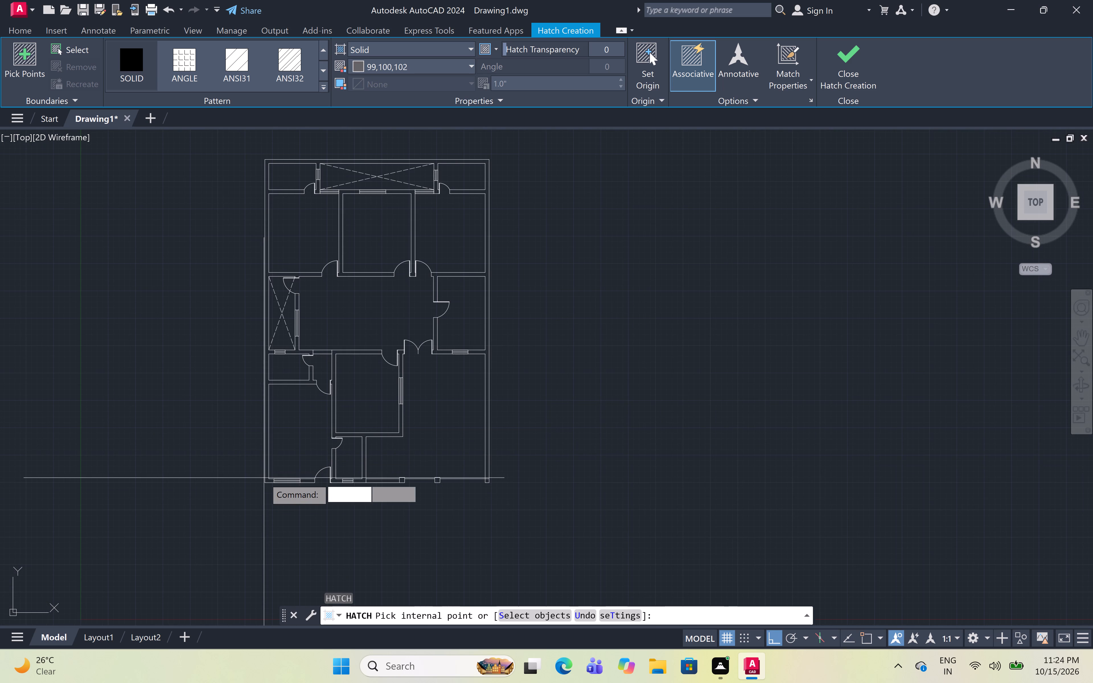
scroll(262, 481, "up", 1)
left_click(269, 479)
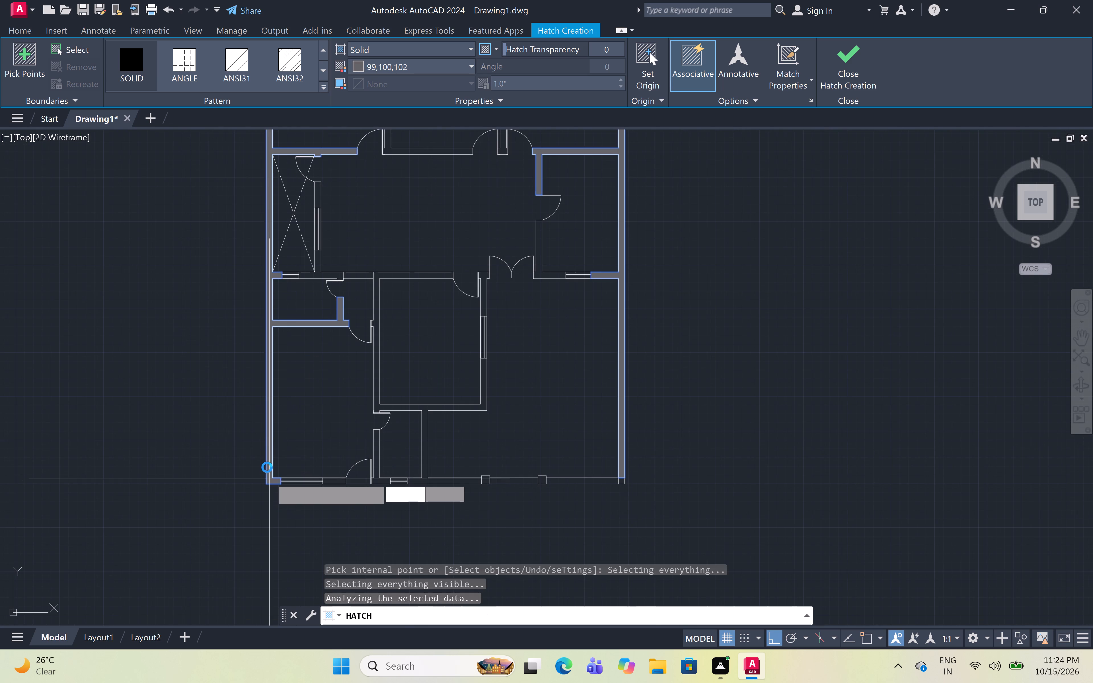
Add the lower middle room's walls and the connected right wall of the small lower room to the solid hatch.
scroll(461, 386, "down", 1)
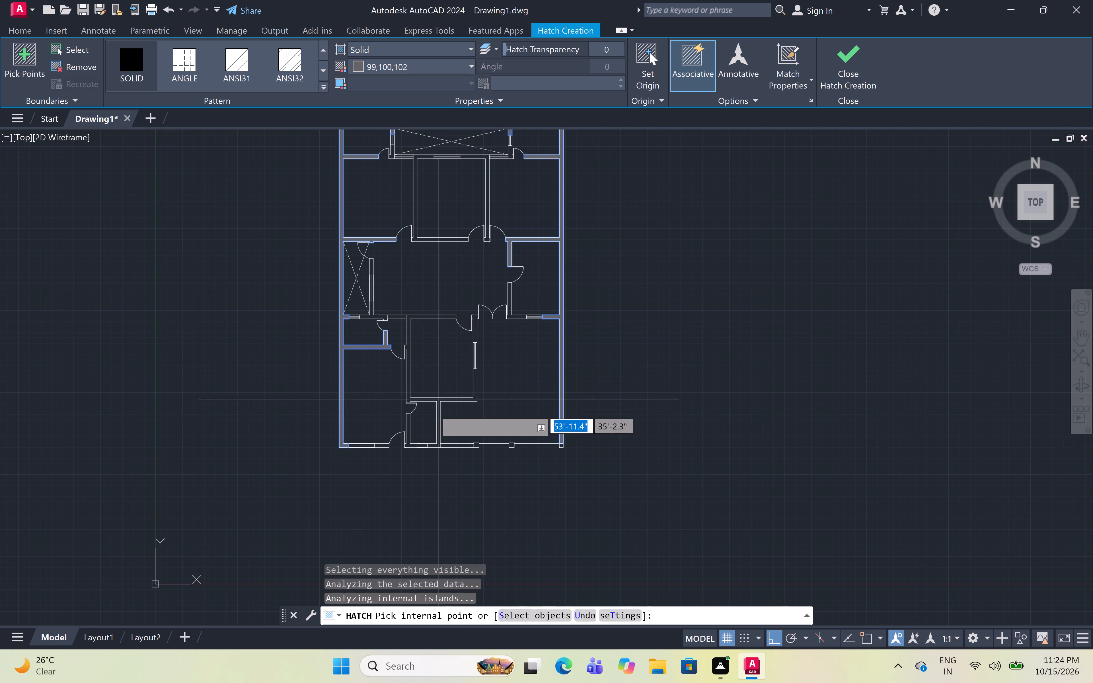
scroll(432, 412, "up", 4)
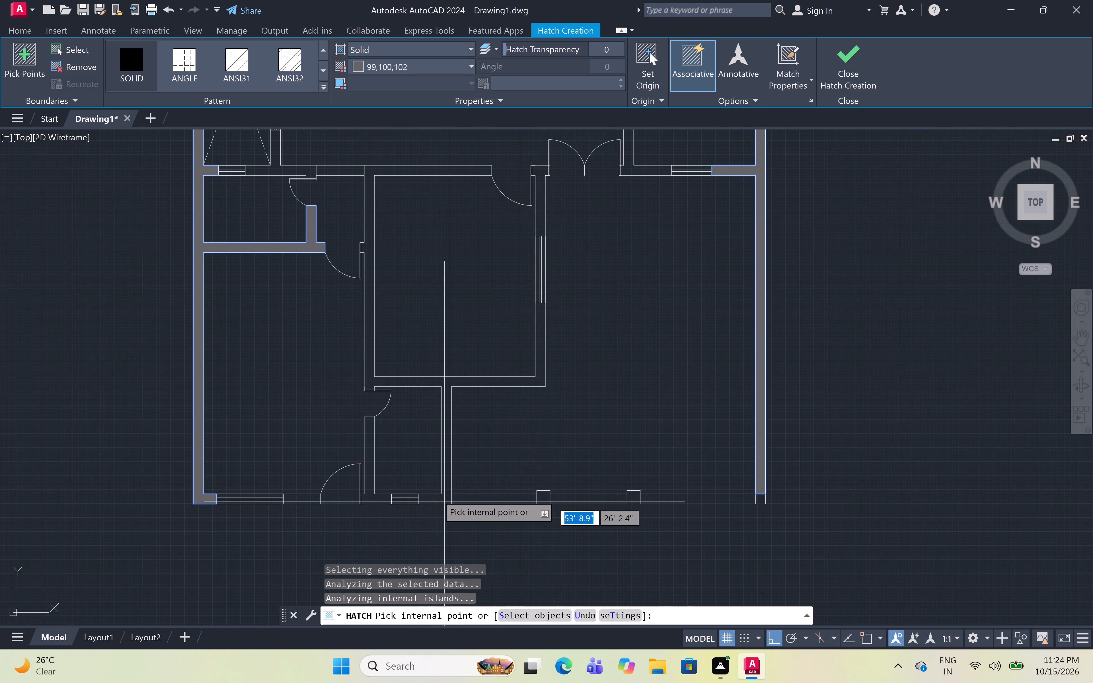
left_click(440, 502)
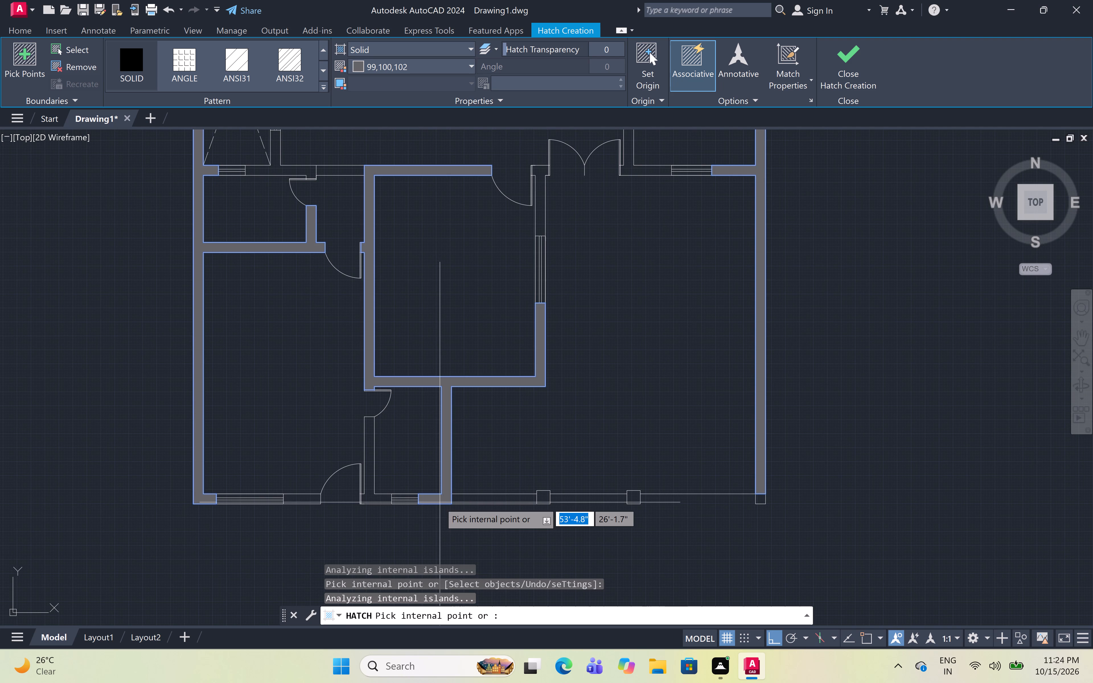
Add the small lower room's left wall and the bottom outer wall pieces on both sides of the entrance door to the solid hatch.
left_click(375, 500)
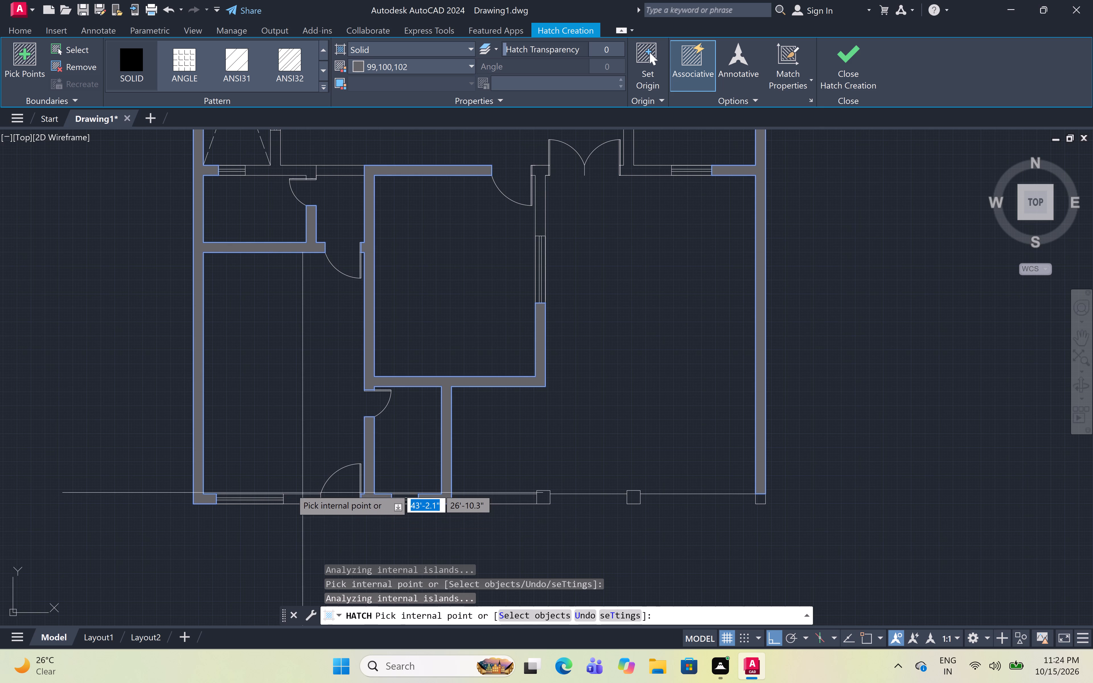
left_click(302, 499)
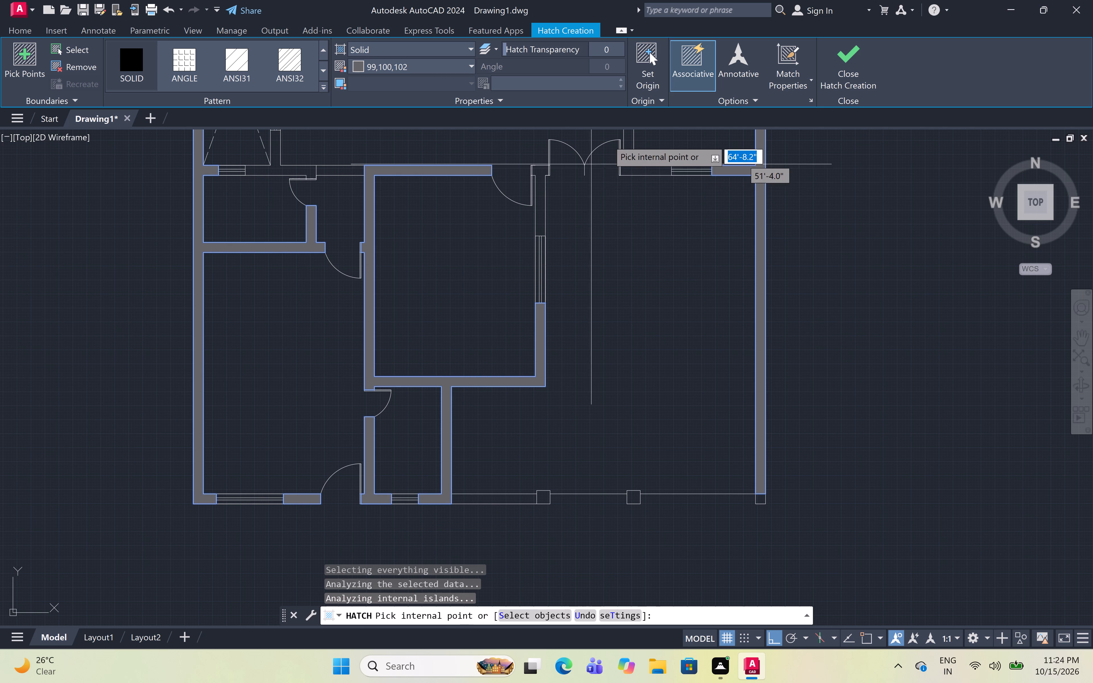
Add the wall pieces on both sides of the double door, with their connected walls, to the solid hatch.
scroll(608, 139, "up", 2)
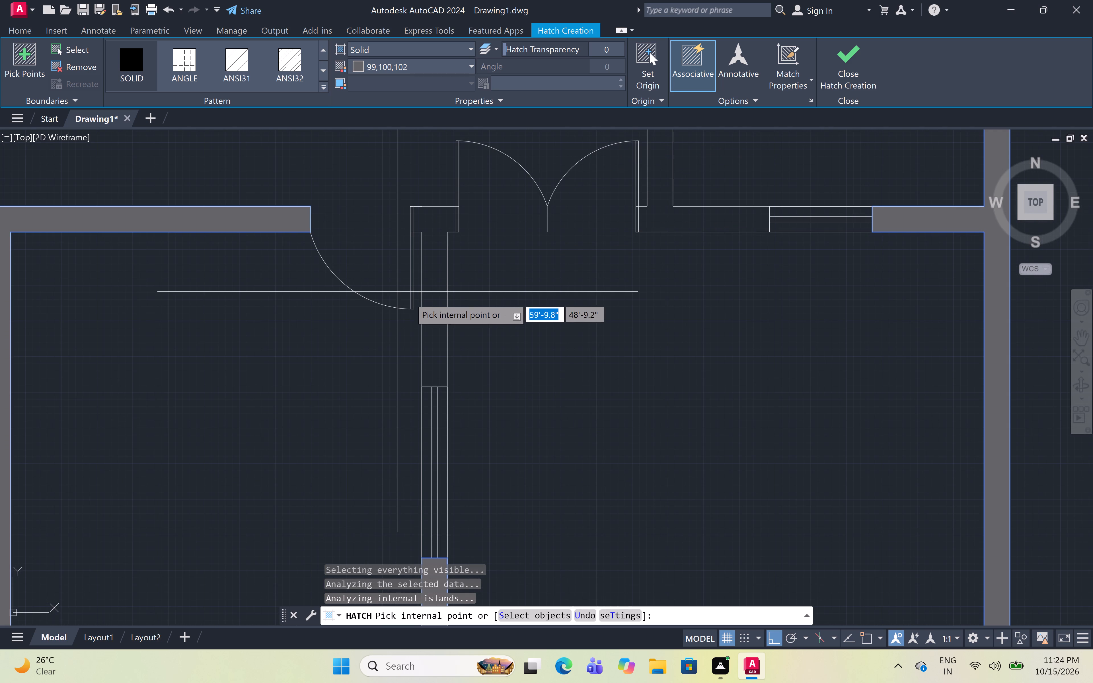
left_click(436, 310)
scroll(430, 312, "down", 4)
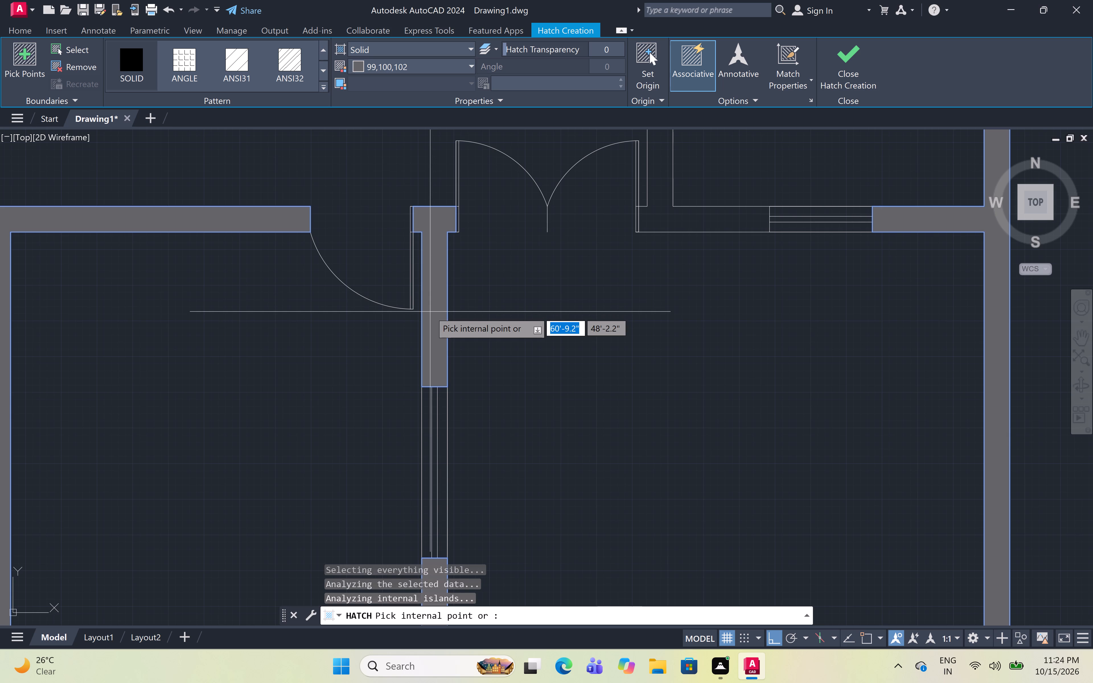
scroll(516, 287, "down", 2)
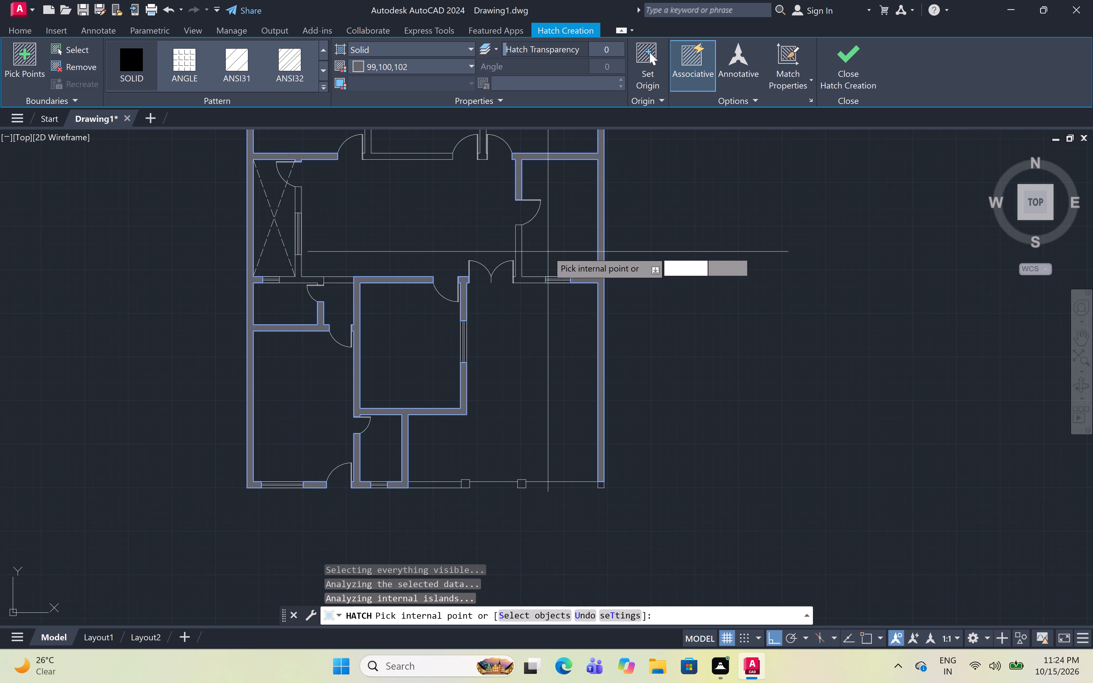
scroll(531, 254, "up", 4)
scroll(505, 291, "up", 3)
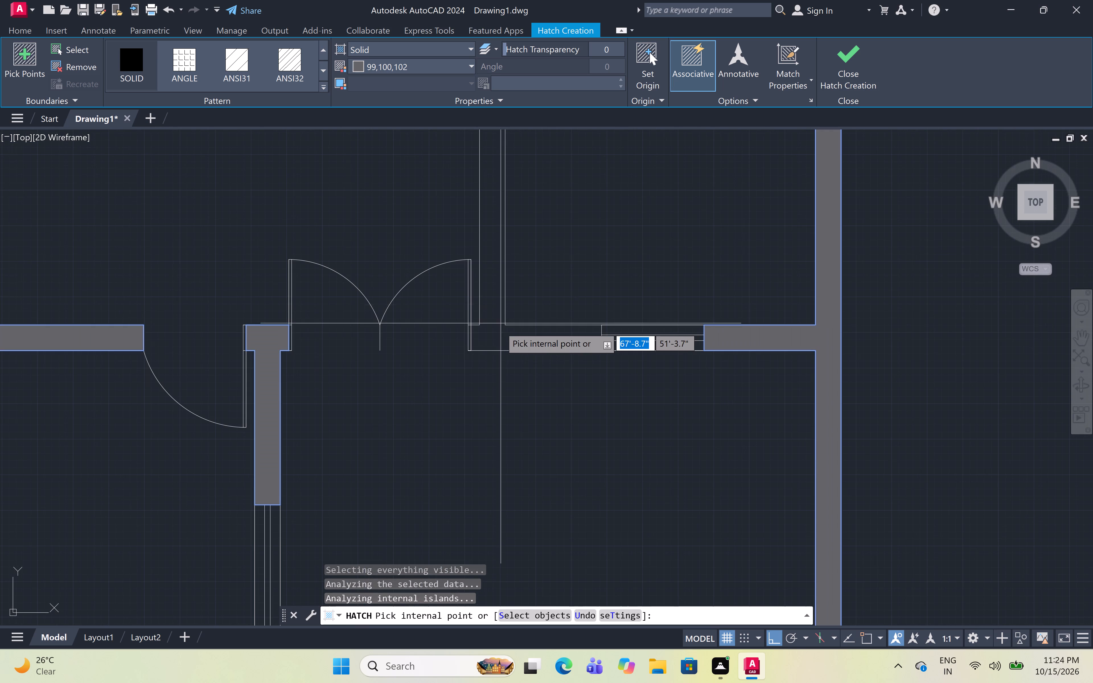
left_click(495, 335)
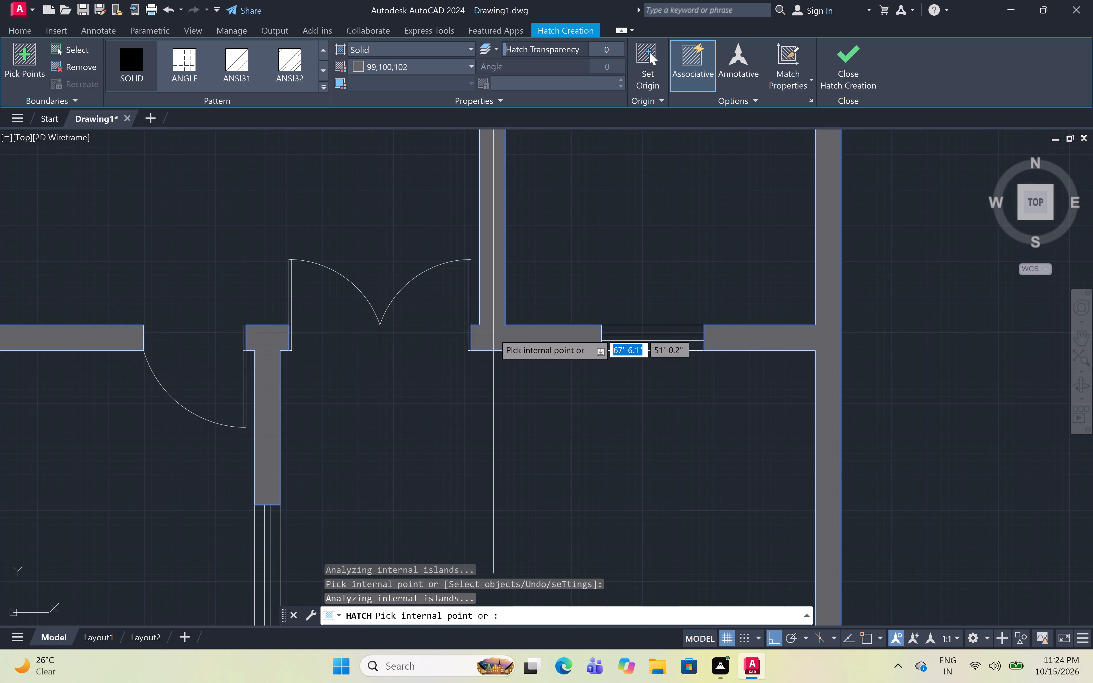
Add the walls beside and below the left dashed-cross area to the solid hatch.
scroll(493, 332, "down", 8)
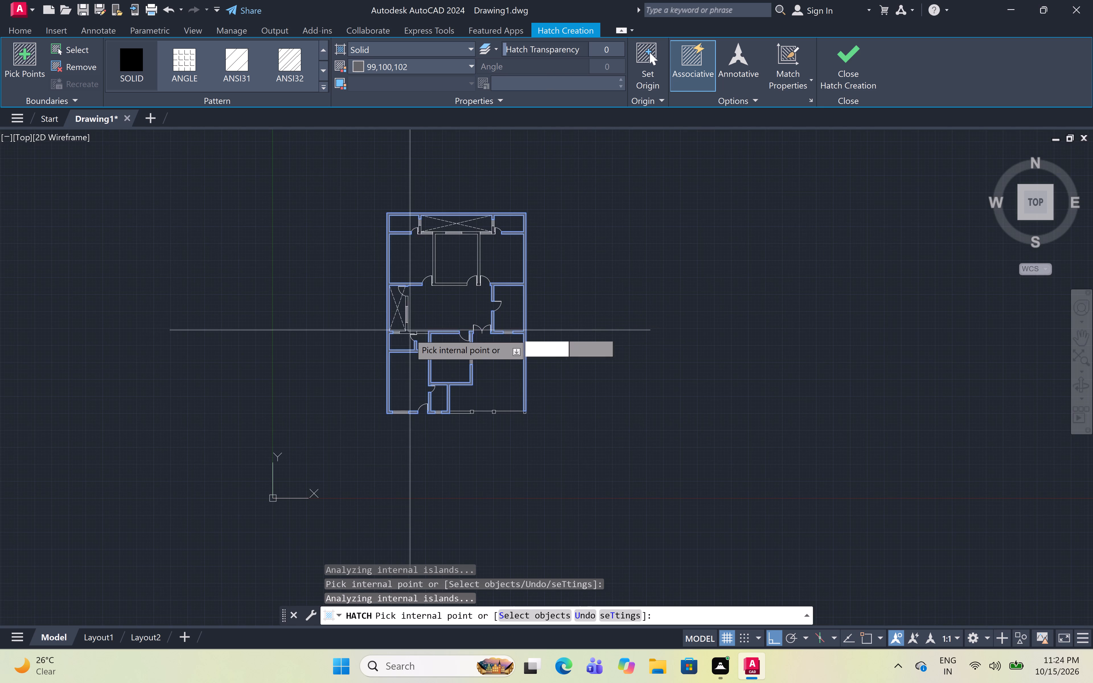
scroll(408, 333, "up", 5)
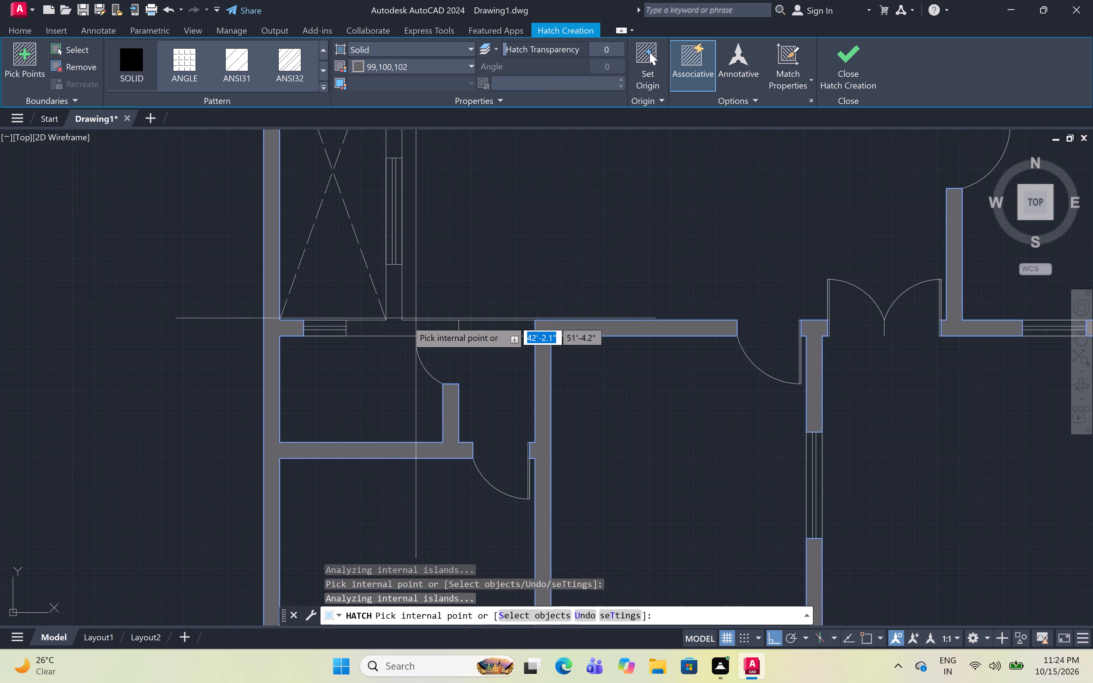
left_click(397, 327)
scroll(397, 327, "down", 1)
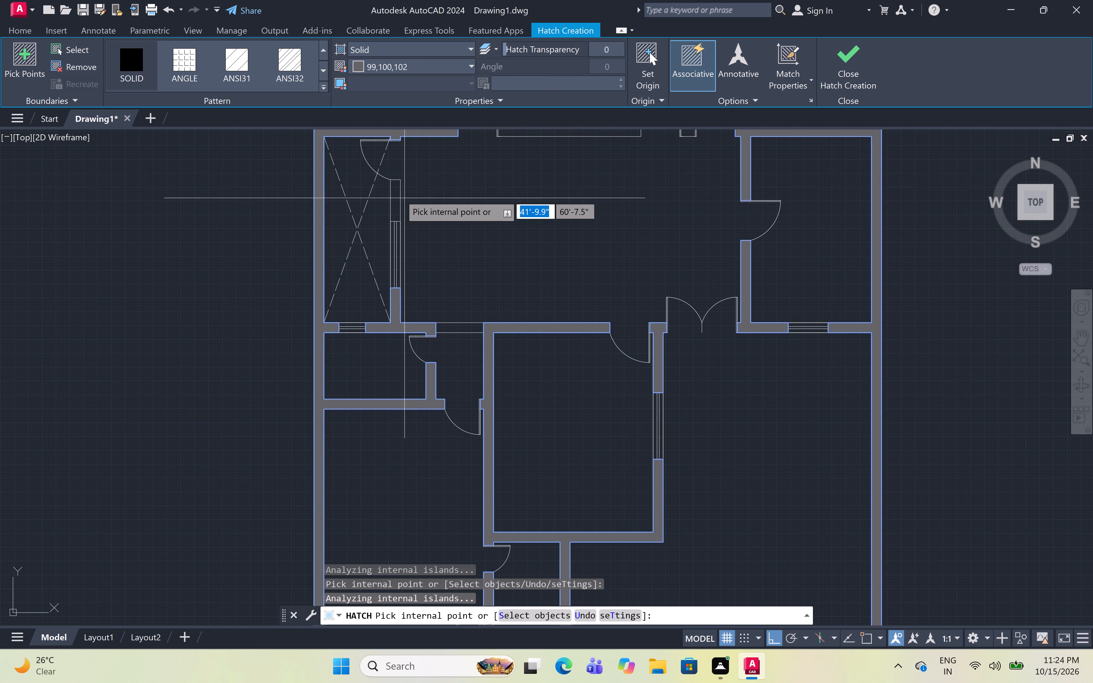
scroll(398, 193, "up", 2)
left_click(390, 190)
Add the upper middle room's left and right walls, with their connected wall pieces, to the solid hatch.
middle_click_drag(448, 236, 446, 347)
scroll(442, 330, "down", 2)
scroll(549, 221, "down", 1)
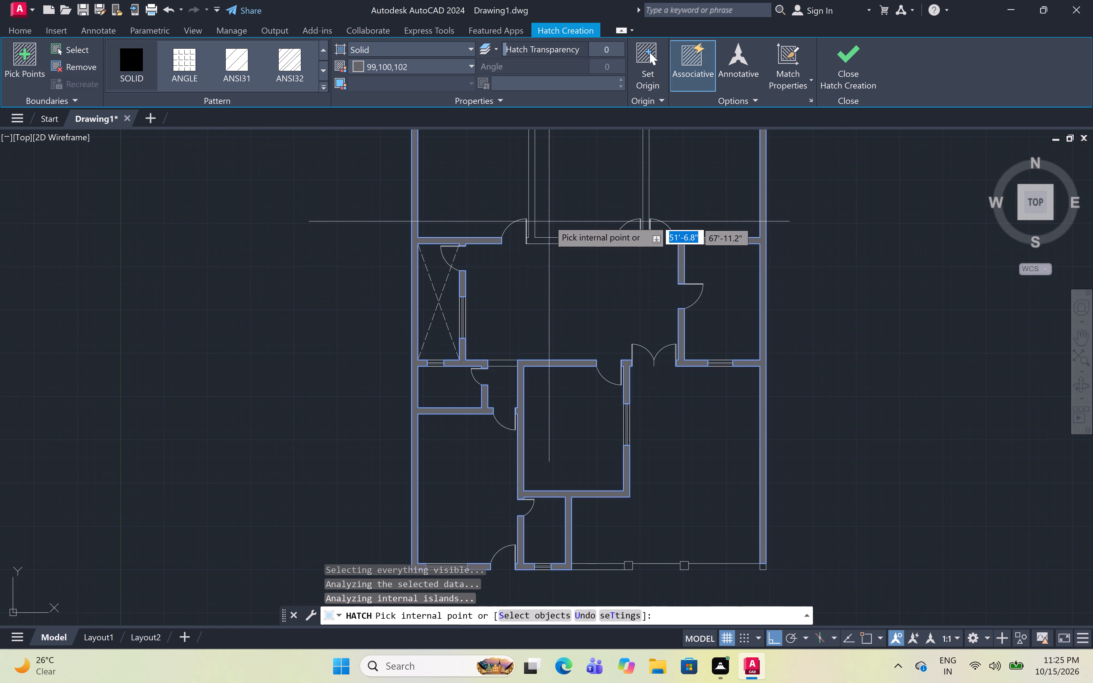
middle_click_drag(549, 217, 531, 318)
scroll(520, 338, "up", 2)
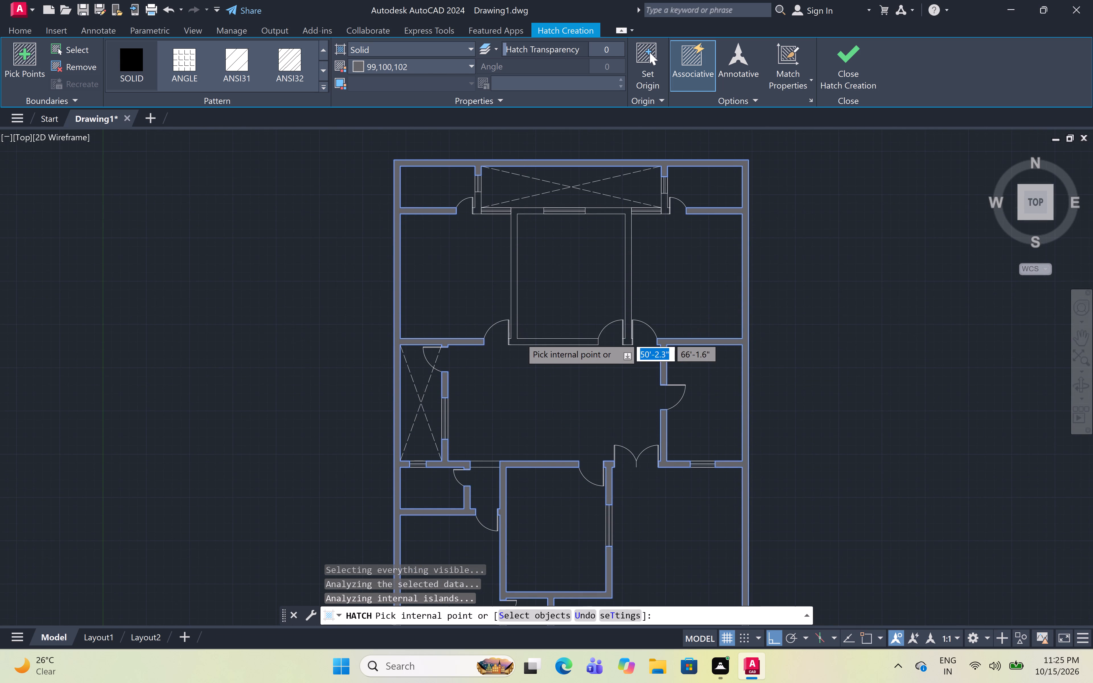
scroll(520, 338, "up", 1)
left_click(529, 351)
scroll(522, 340, "down", 3)
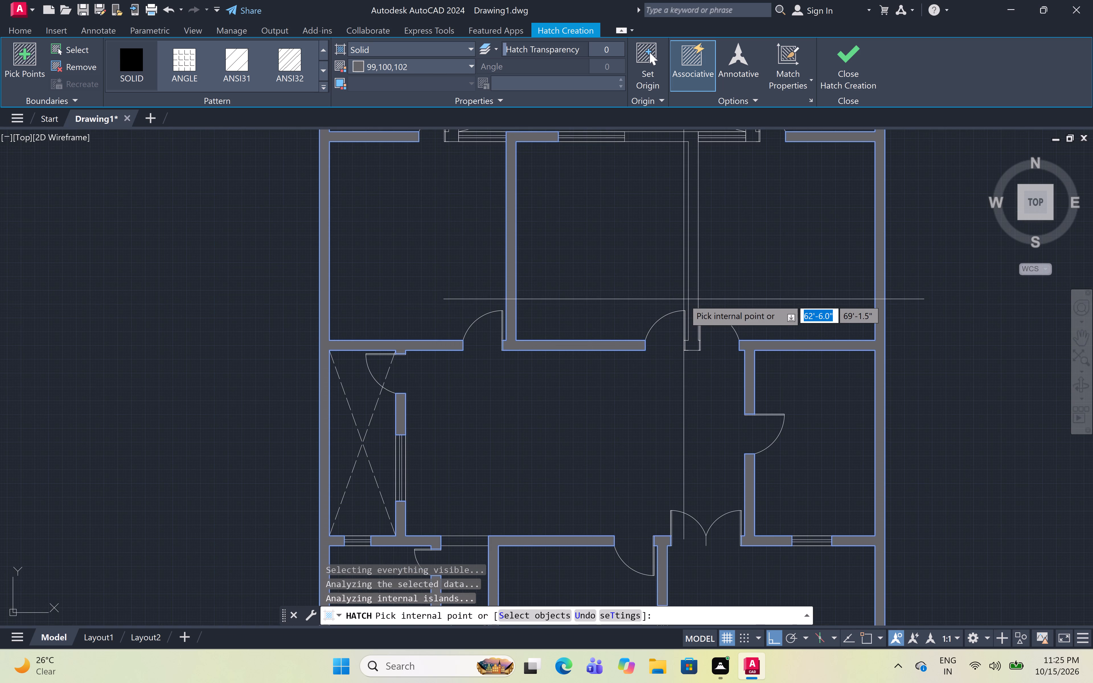
scroll(689, 293, "up", 2)
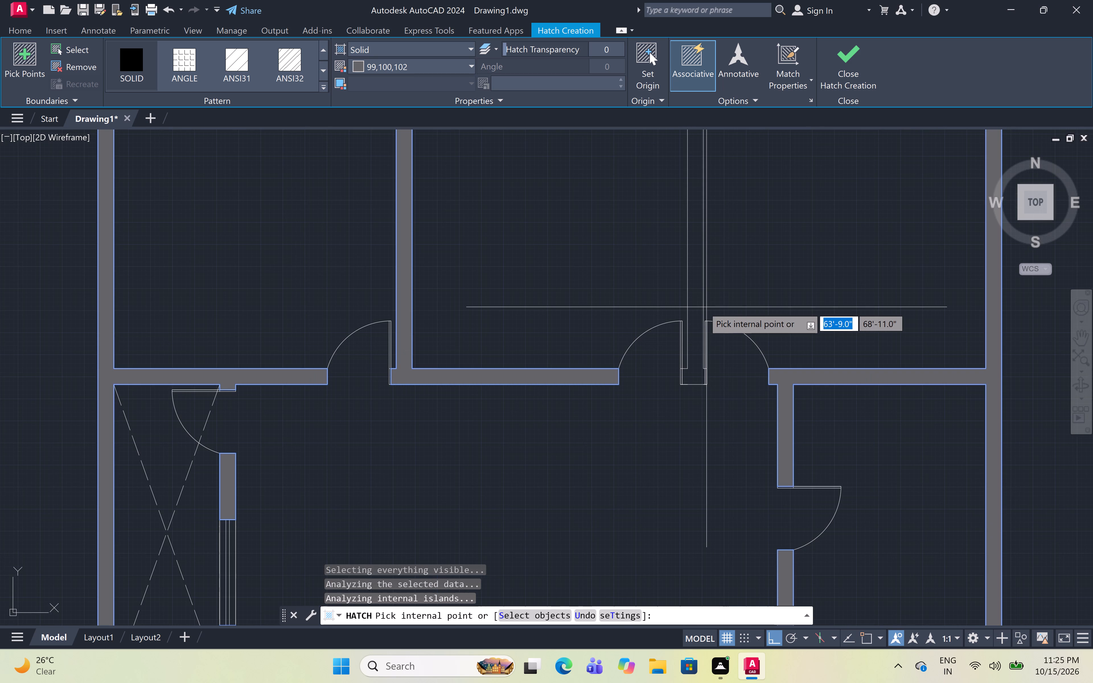
left_click(697, 306)
Add the short door-side walls at both lower corners of the top dashed-cross area to the solid hatch and finish the hatch.
scroll(748, 278, "down", 2)
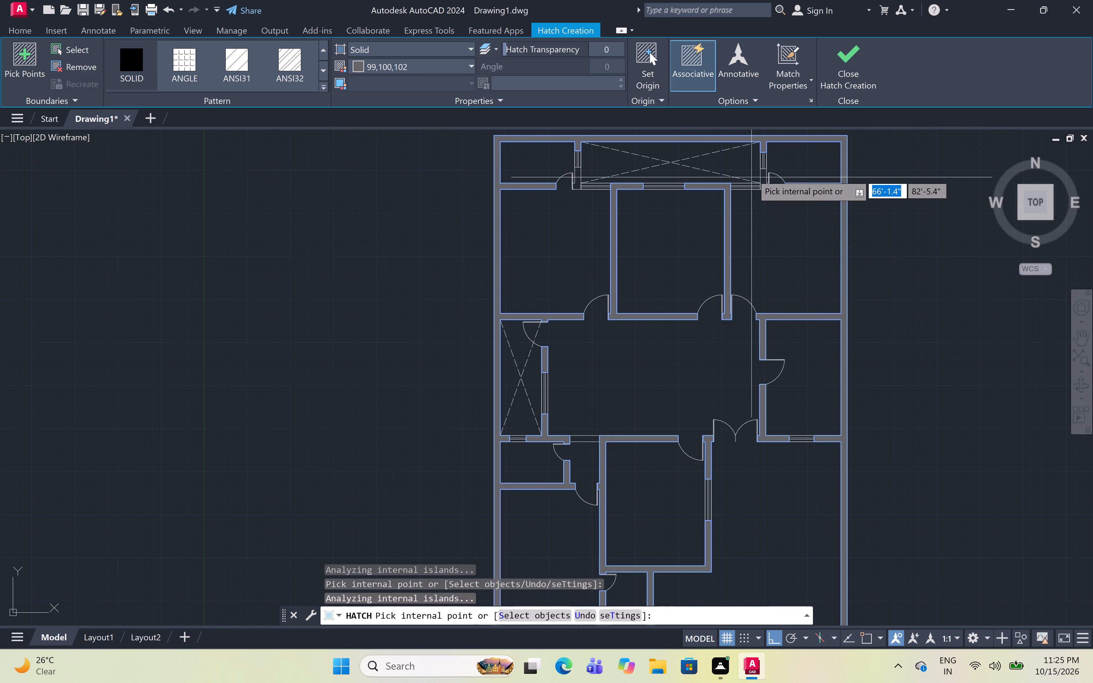
scroll(748, 155, "up", 4)
scroll(791, 257, "up", 2)
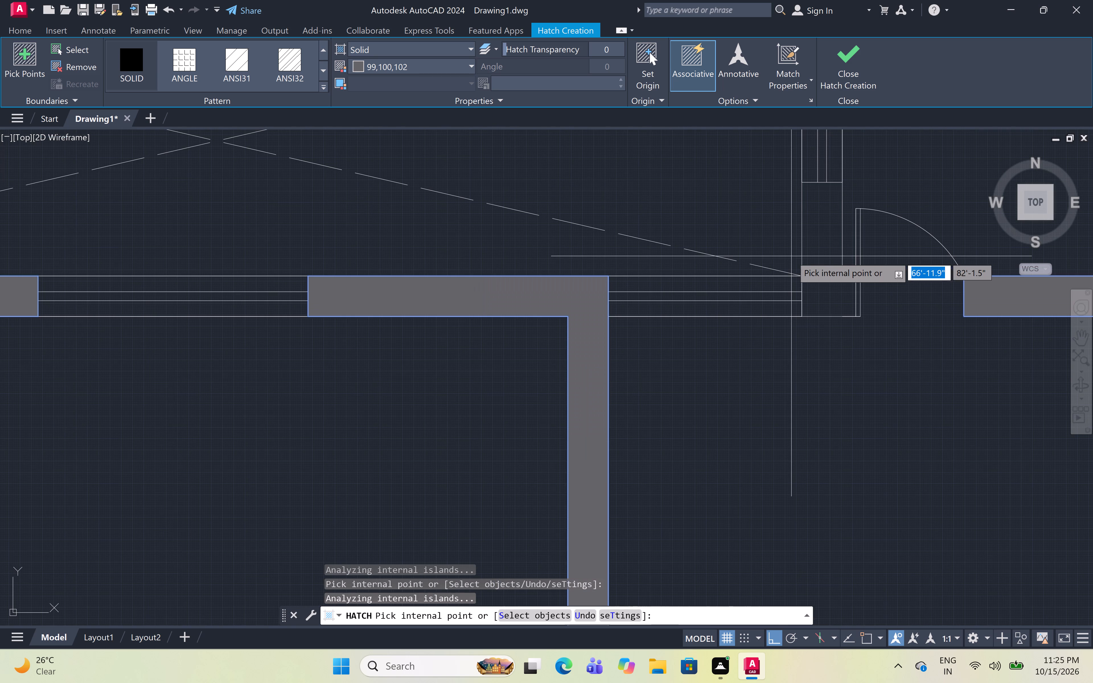
left_click(827, 241)
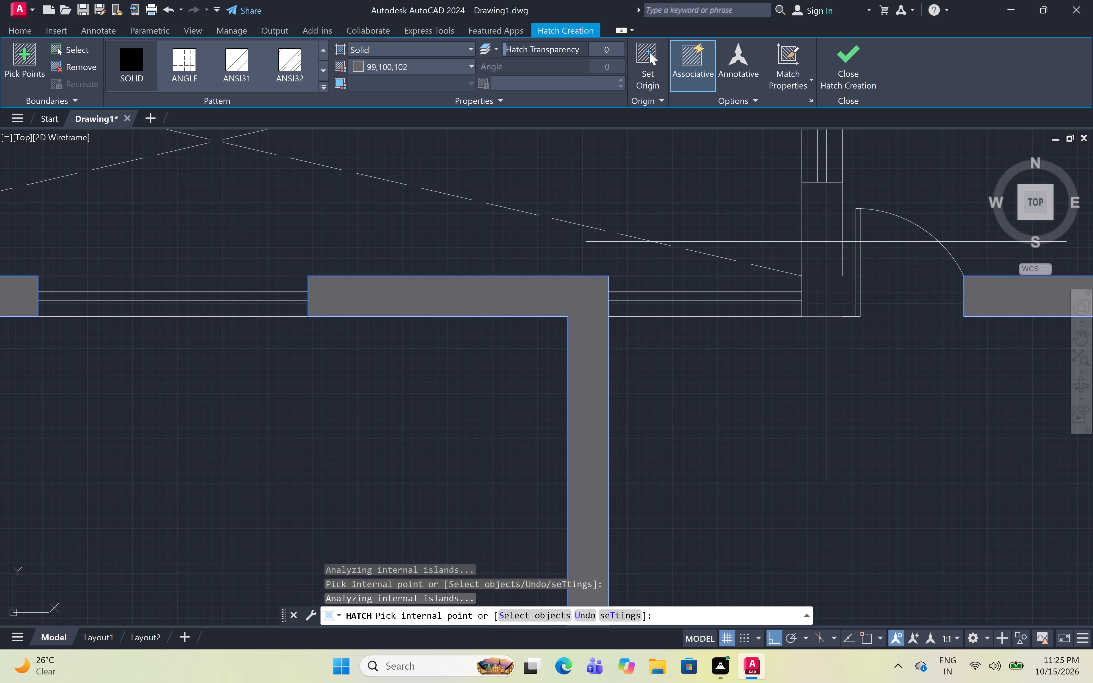
scroll(828, 244, "down", 3)
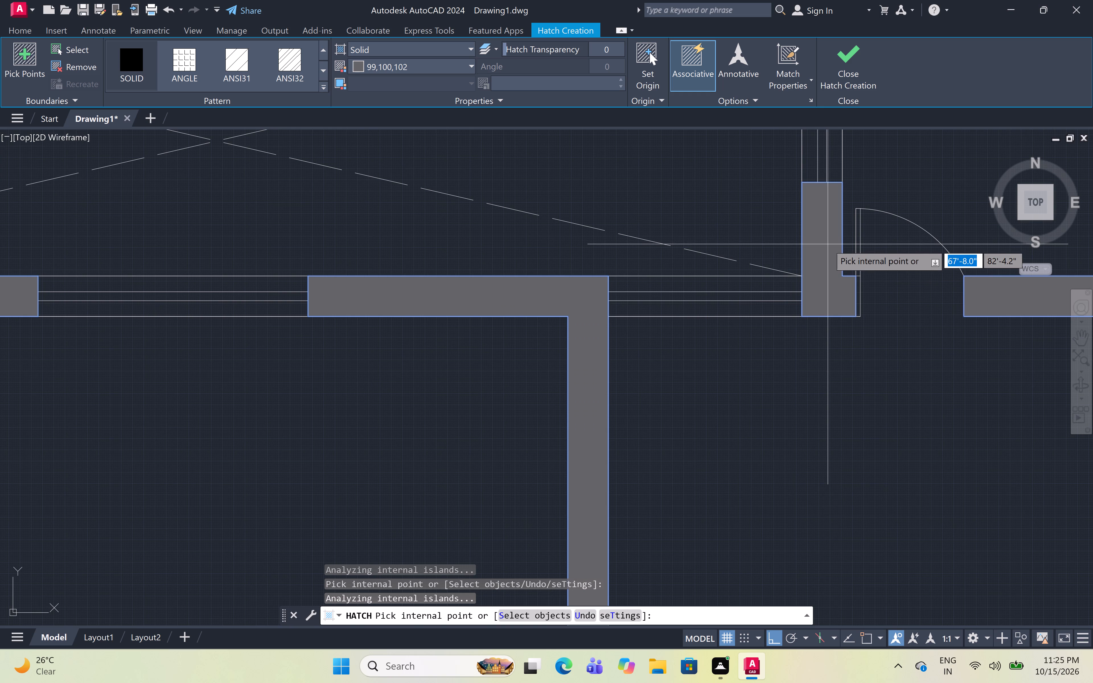
scroll(827, 244, "down", 2)
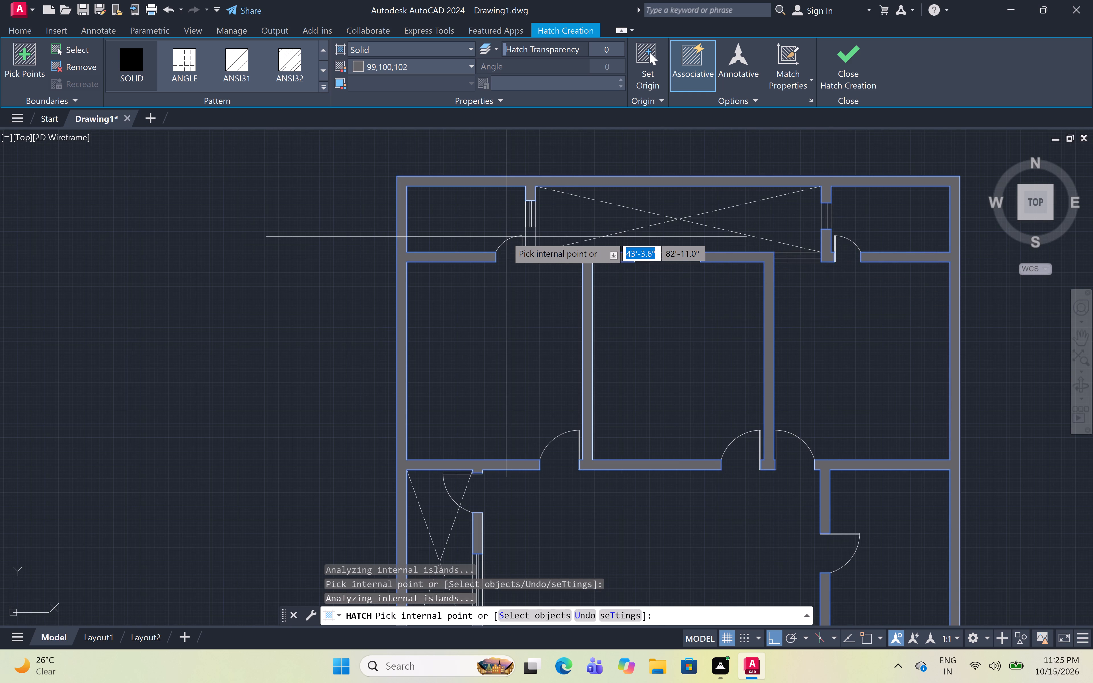
scroll(507, 236, "up", 4)
left_click(646, 307)
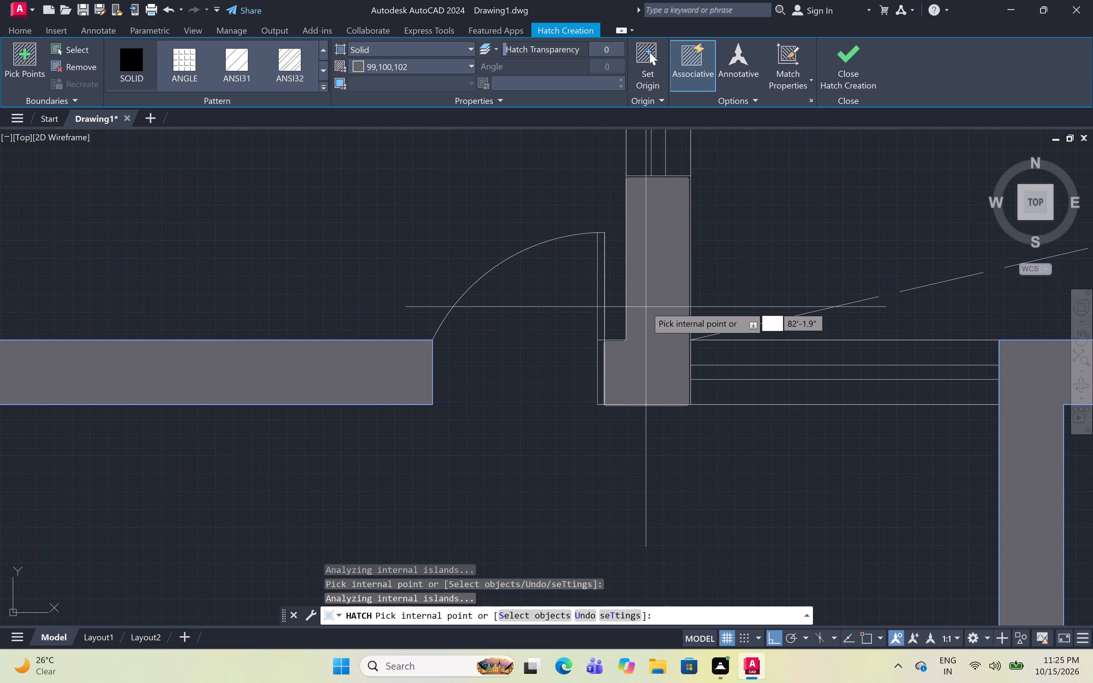
scroll(646, 307, "down", 5)
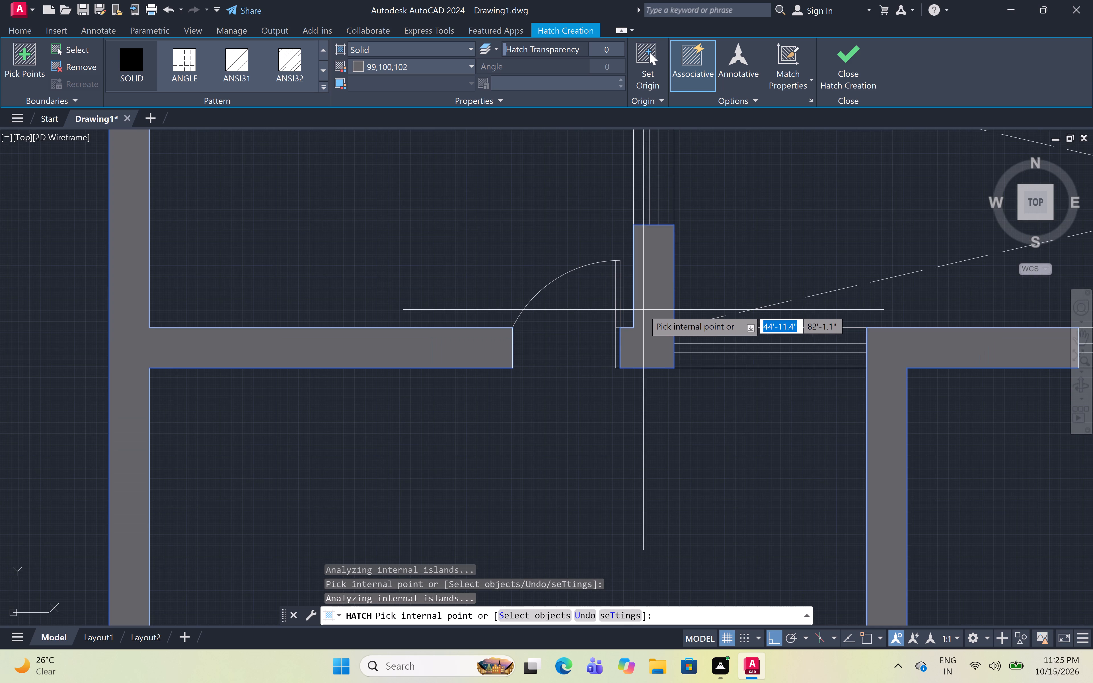
key("Escape")
Examine the whole hatched floor plan and the open area with columns at its lower right.
scroll(638, 312, "down", 5)
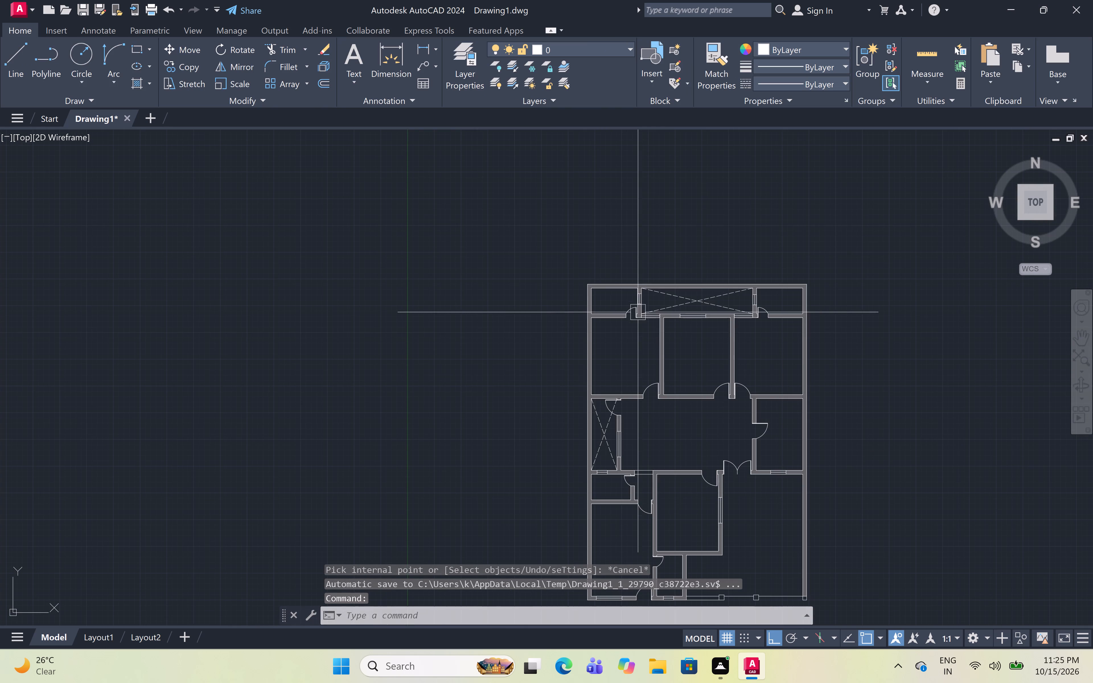
scroll(675, 330, "up", 4)
middle_click_drag(671, 356, 657, 281)
scroll(657, 281, "down", 2)
middle_click_drag(656, 281, 665, 314)
scroll(656, 278, "down", 2)
middle_click_drag(656, 278, 646, 250)
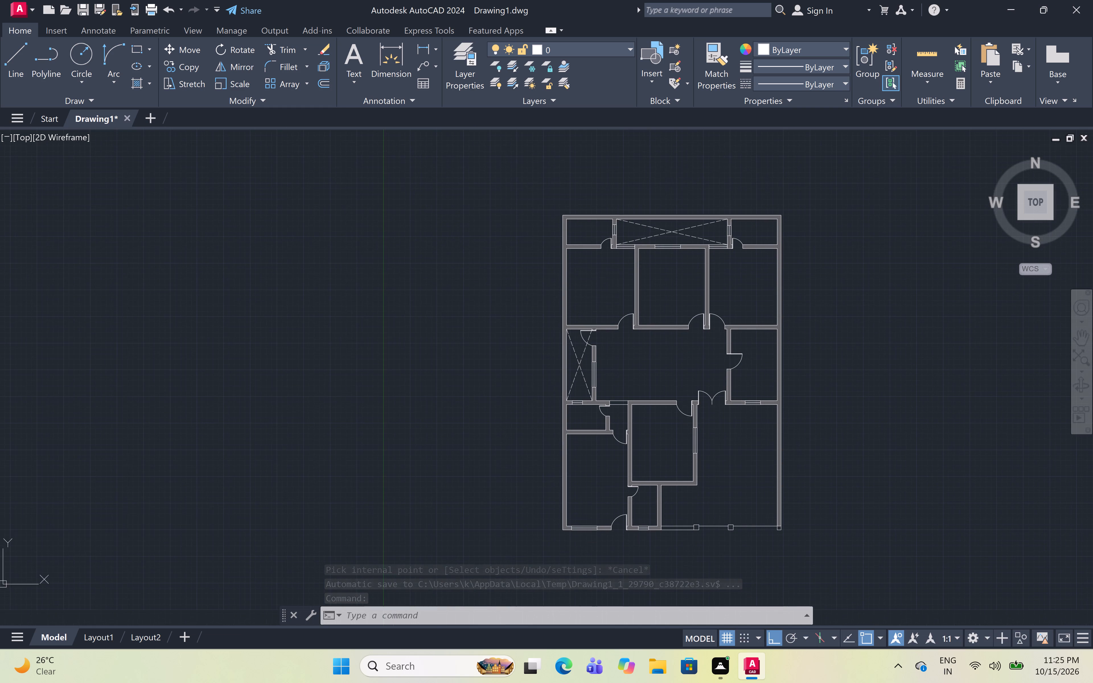
middle_click_drag(725, 384, 648, 370)
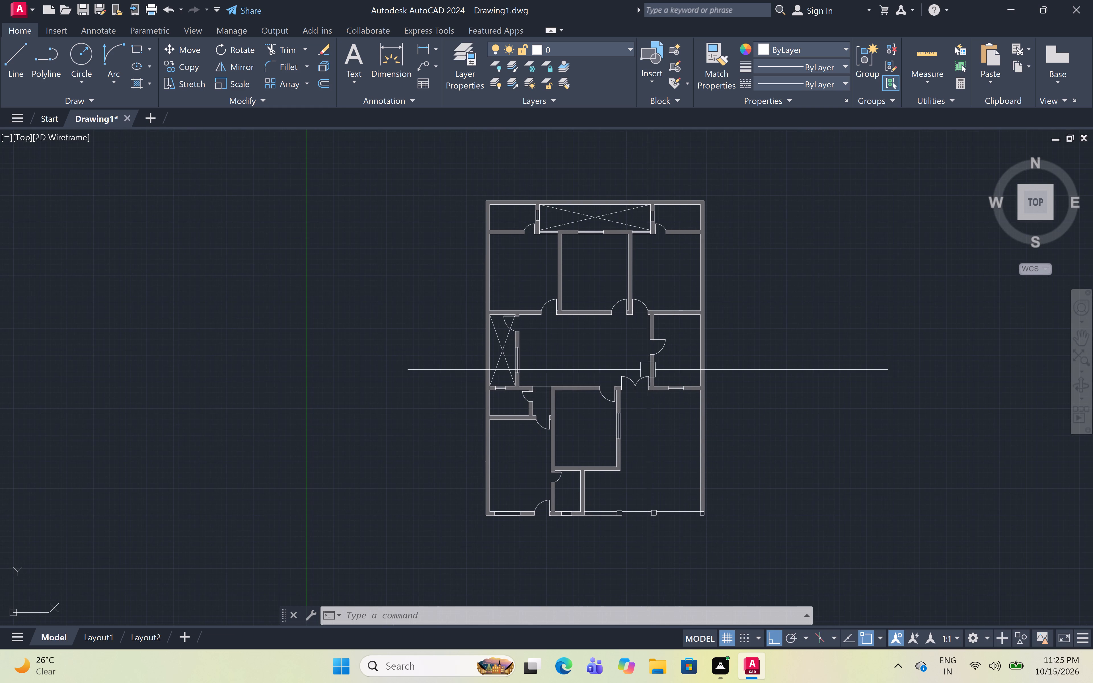
scroll(701, 466, "up", 4)
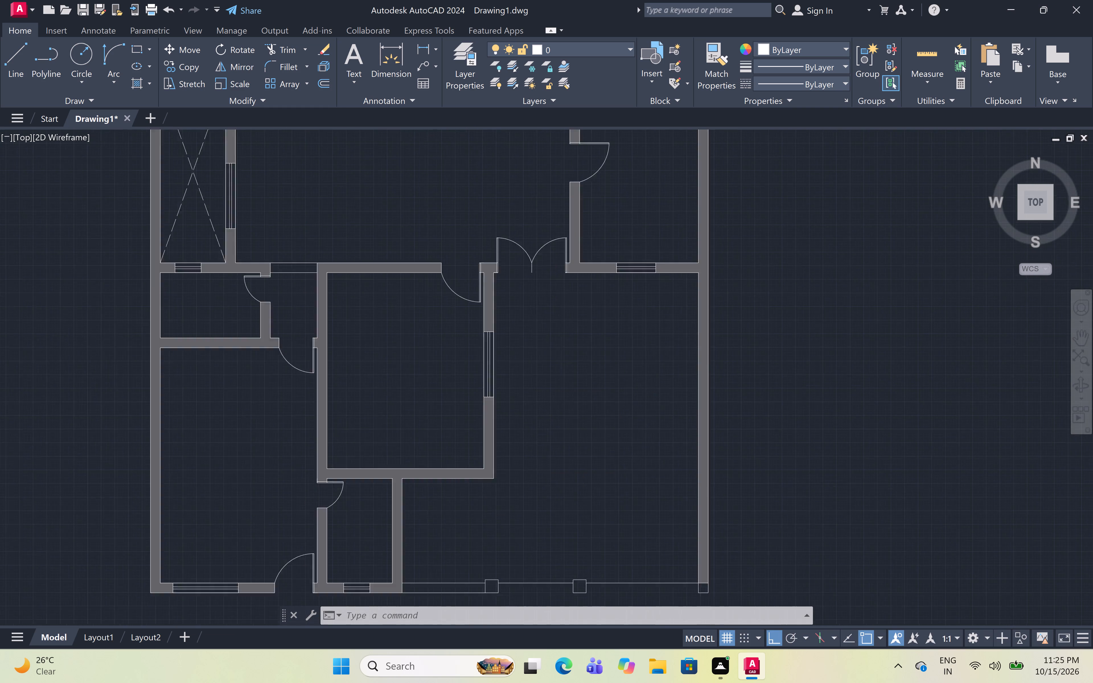
scroll(694, 442, "down", 2)
key("Escape")
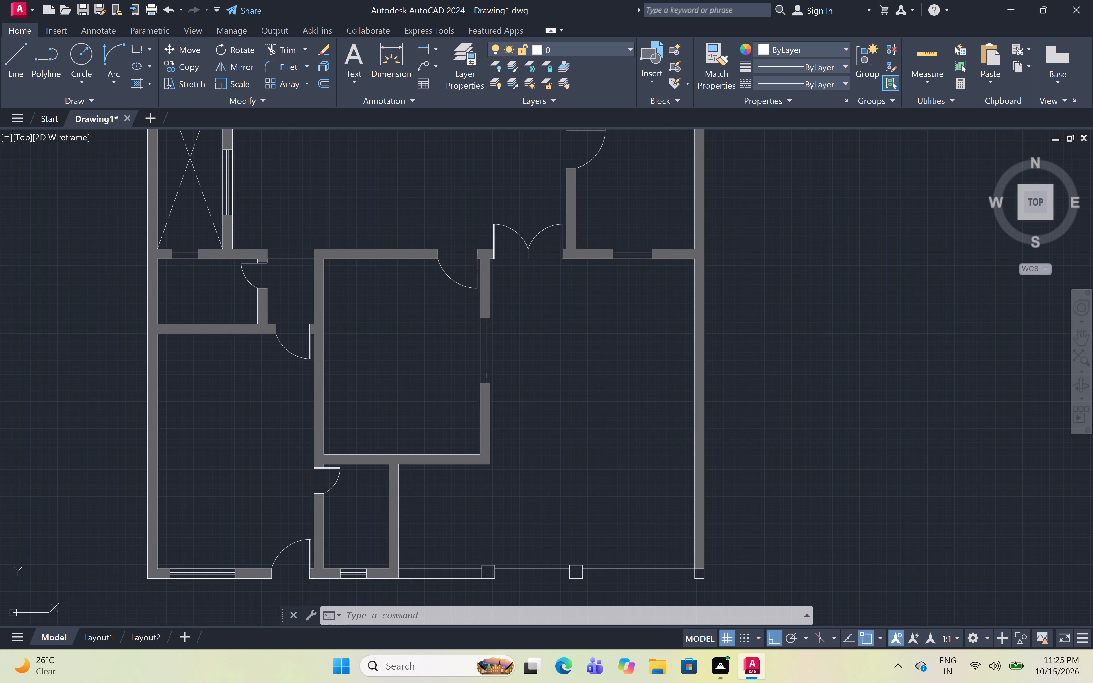
Draw a line across the right outer wall, level with the lower face of the horizontal wall beside the double door.
type("l")
key("space")
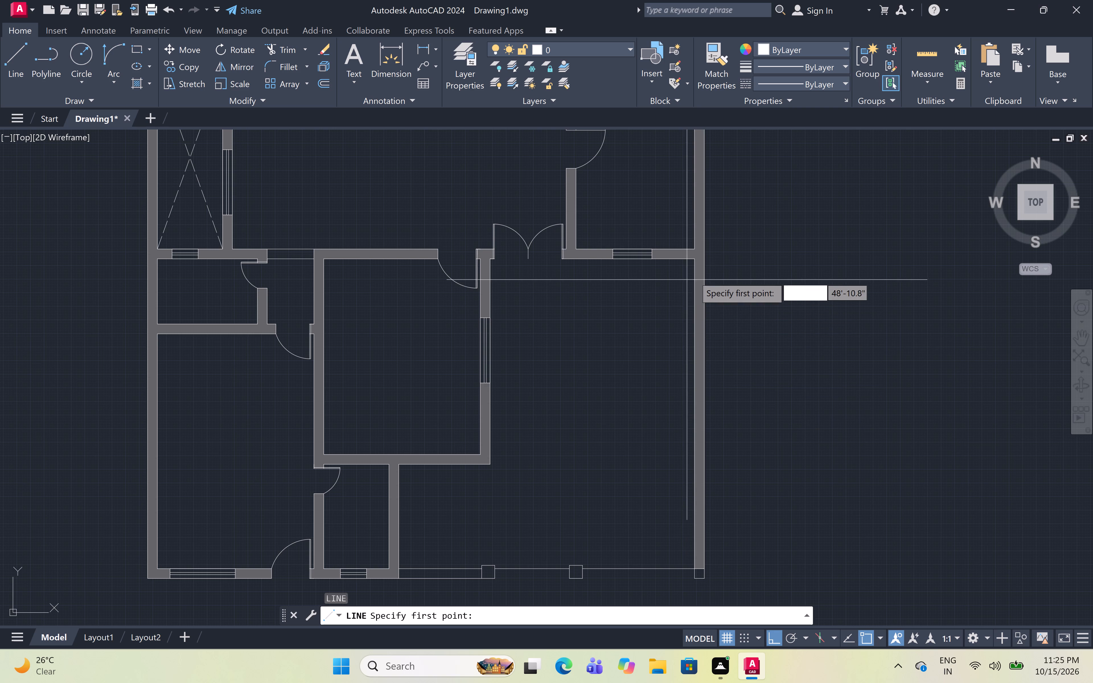
scroll(695, 250, "up", 2)
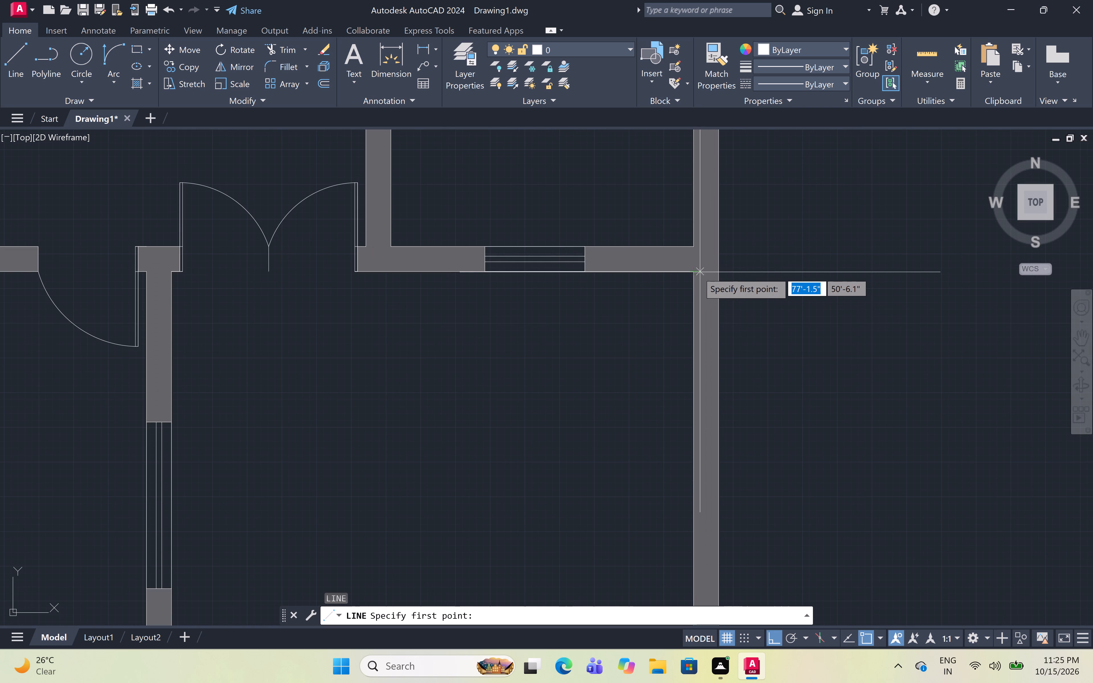
left_click(697, 272)
left_click(719, 273)
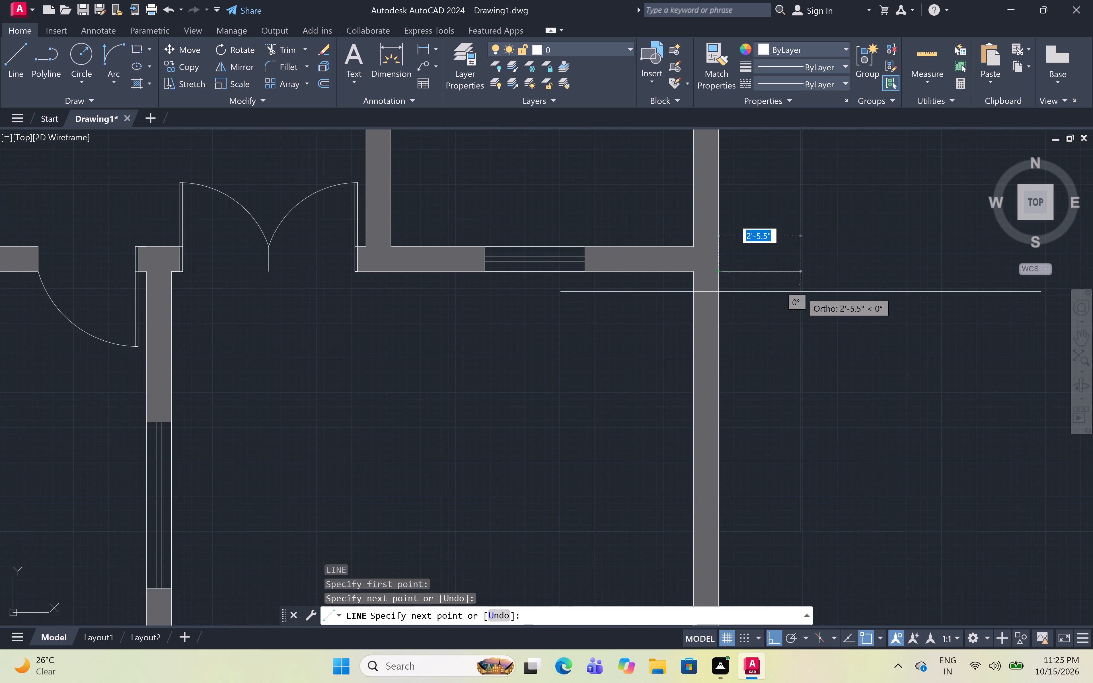
key("Escape")
Trim away the solid hatch in the right outer wall below the new cross line.
scroll(796, 295, "down", 2)
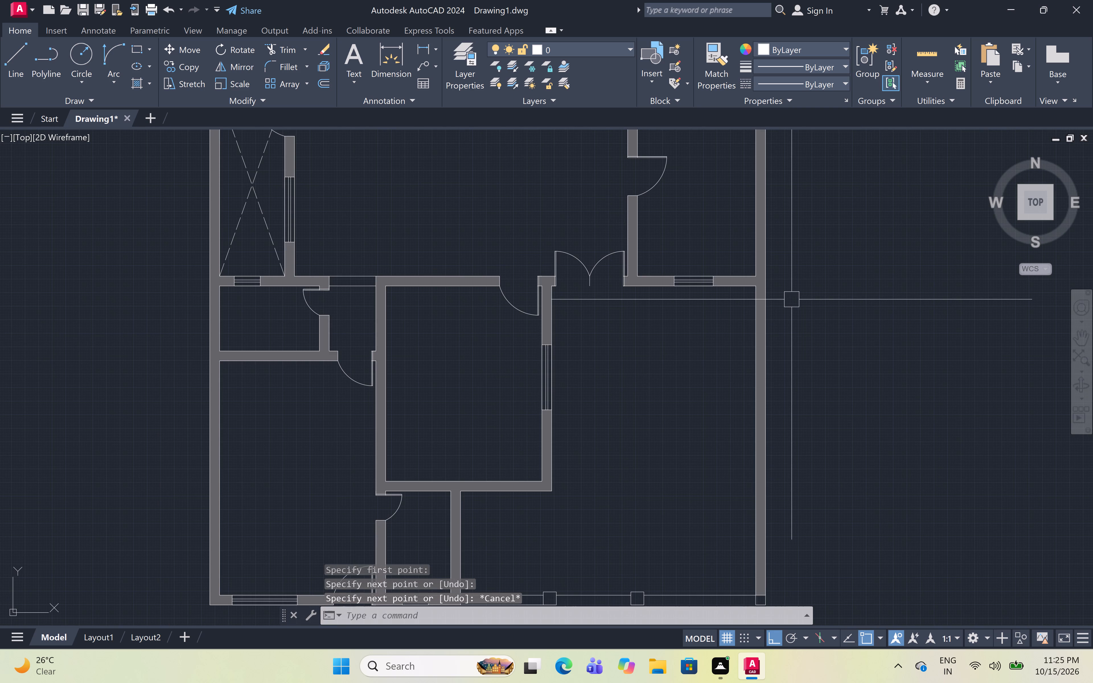
type("tr")
key("space")
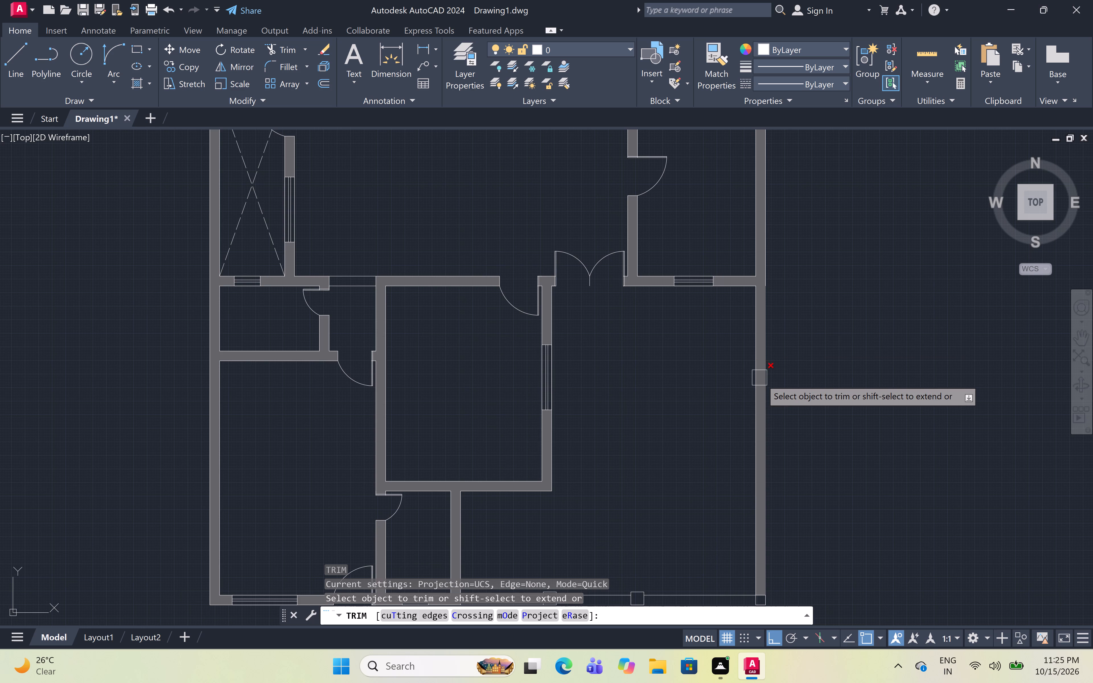
scroll(761, 384, "up", 2)
left_click(758, 384)
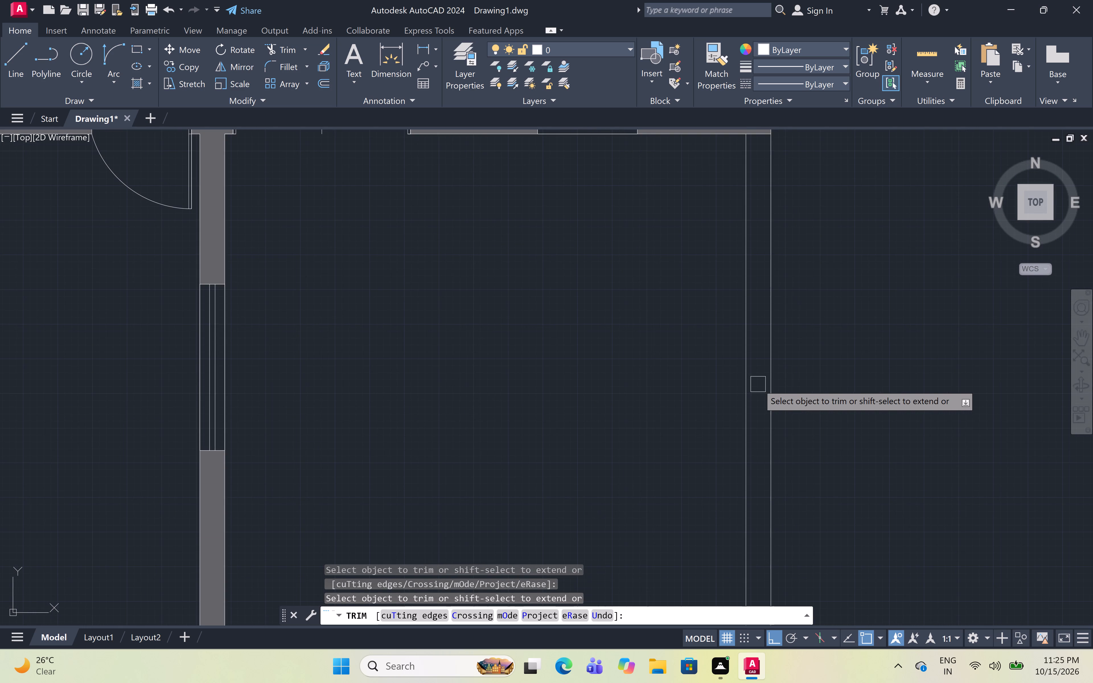
scroll(757, 382, "down", 4)
key("Escape")
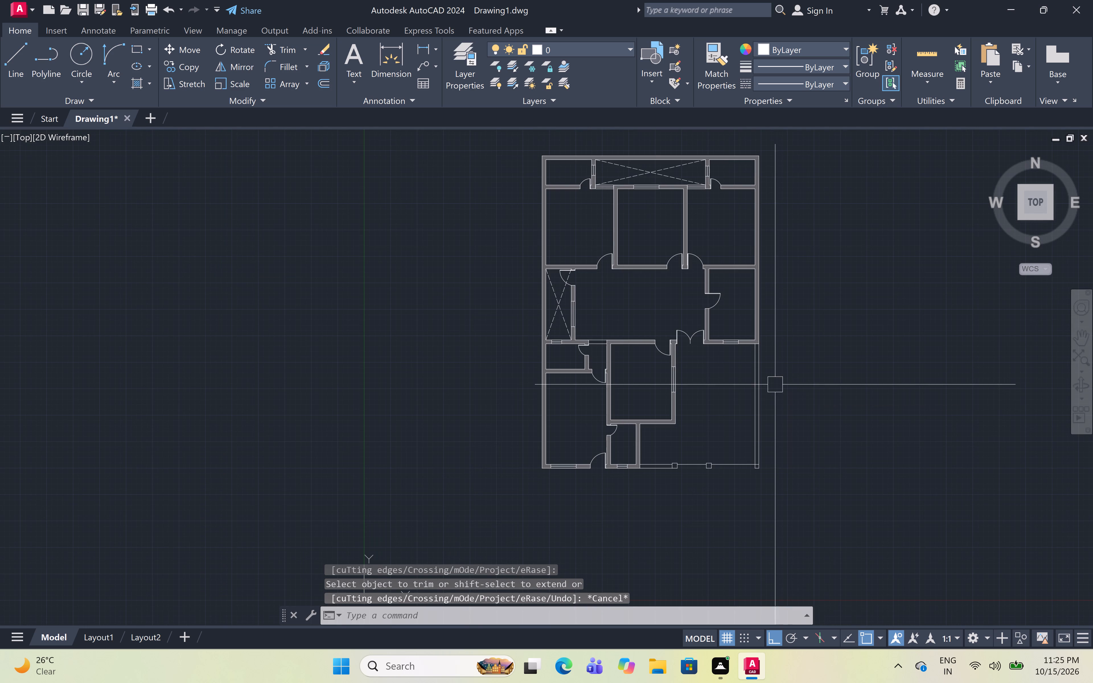
Draw a line from the right wall's inner face below the window wall, 3' inward along that wall and straight down into the open area.
scroll(753, 372, "up", 4)
middle_click_drag(695, 349, 704, 403)
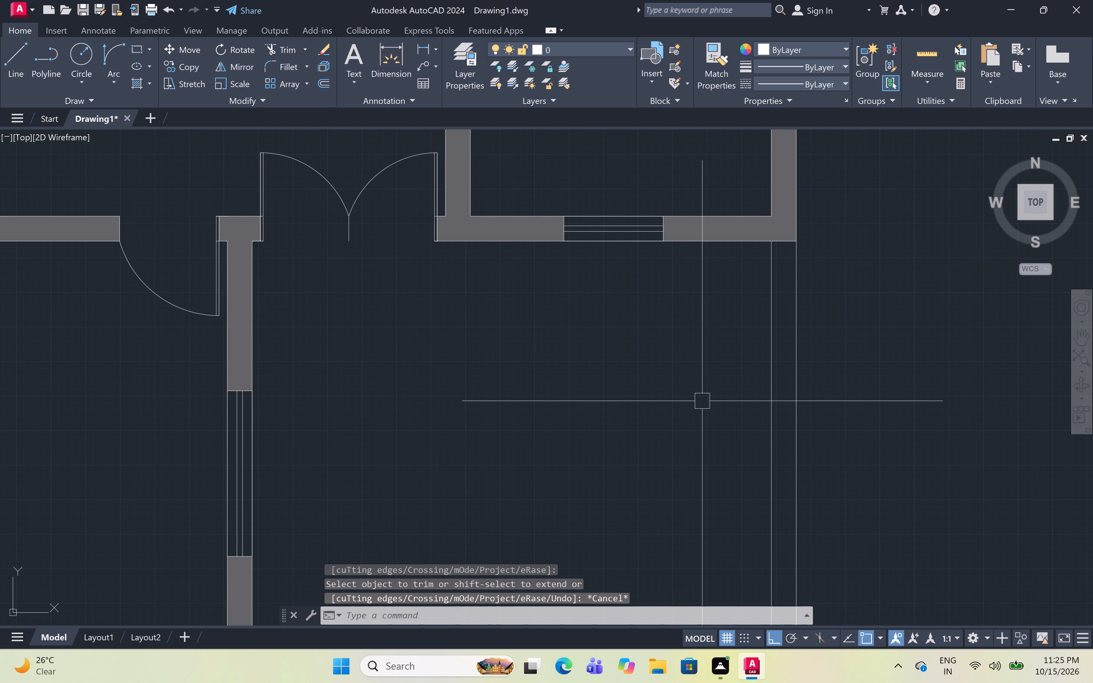
type("l")
key("space")
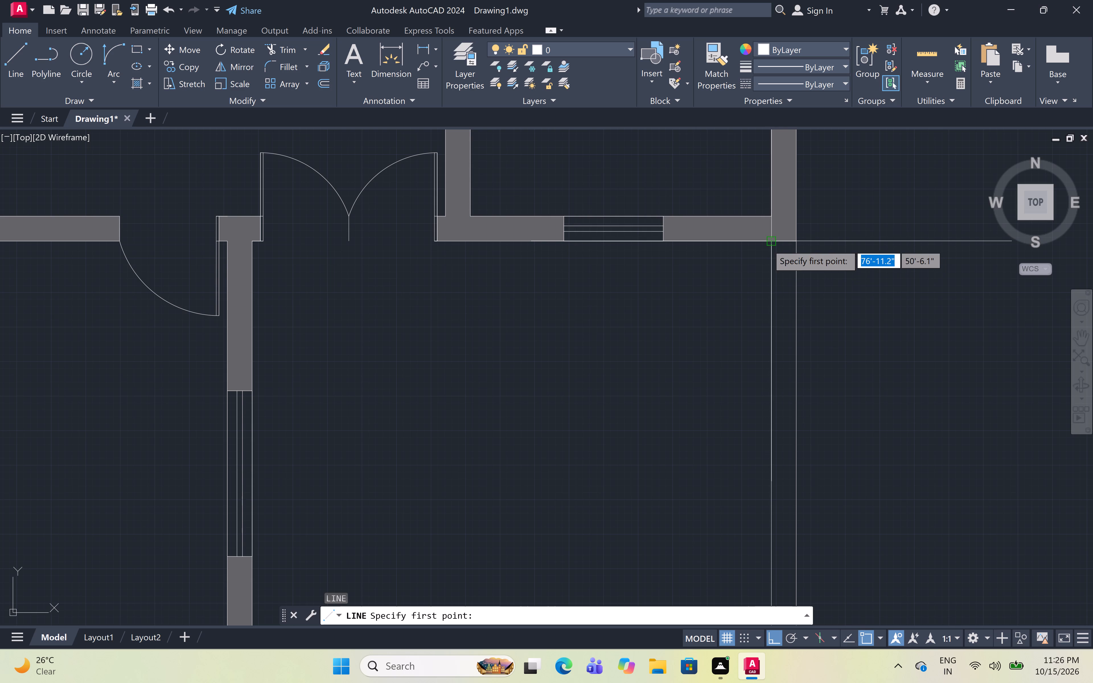
left_click(767, 243)
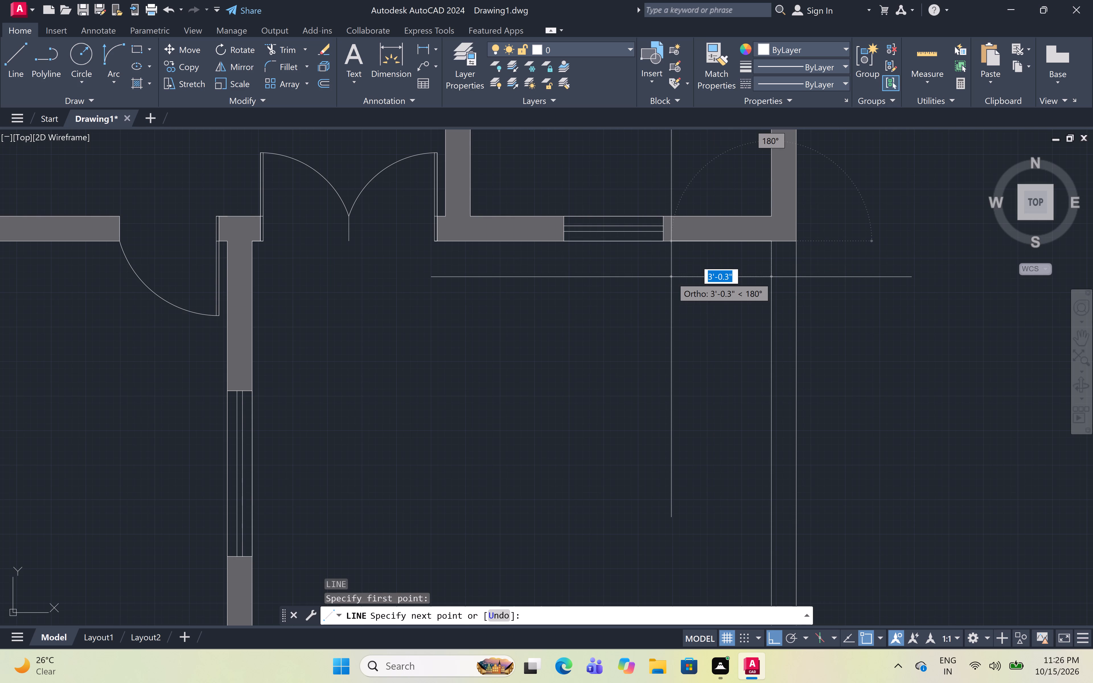
type("3'")
key("space")
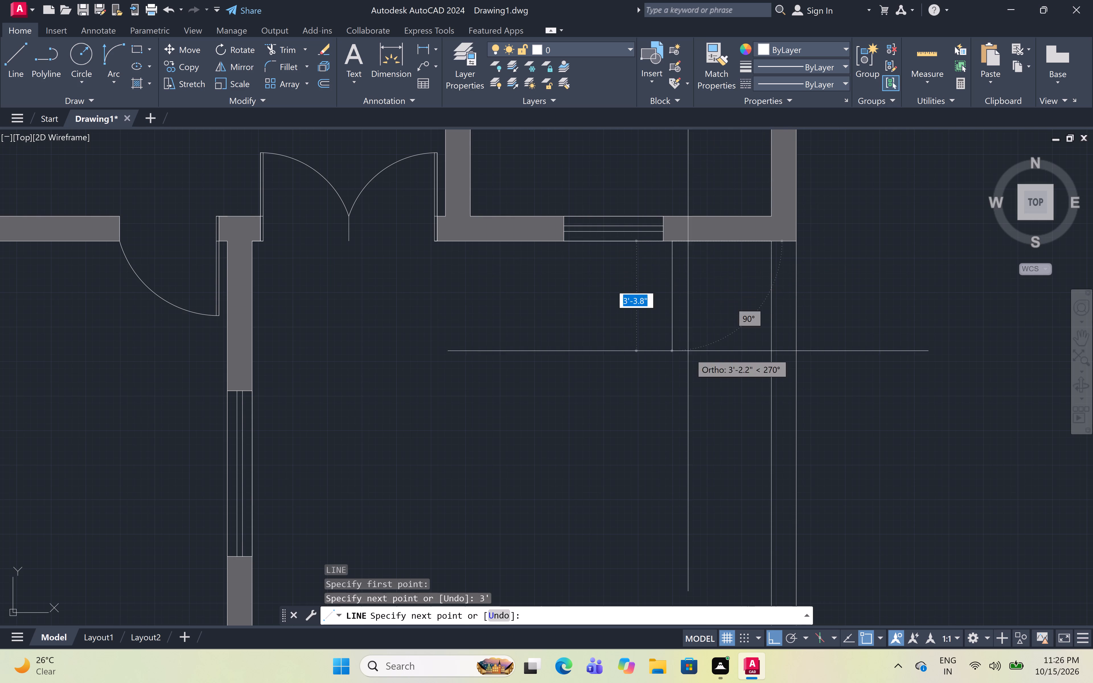
scroll(692, 397, "down", 2)
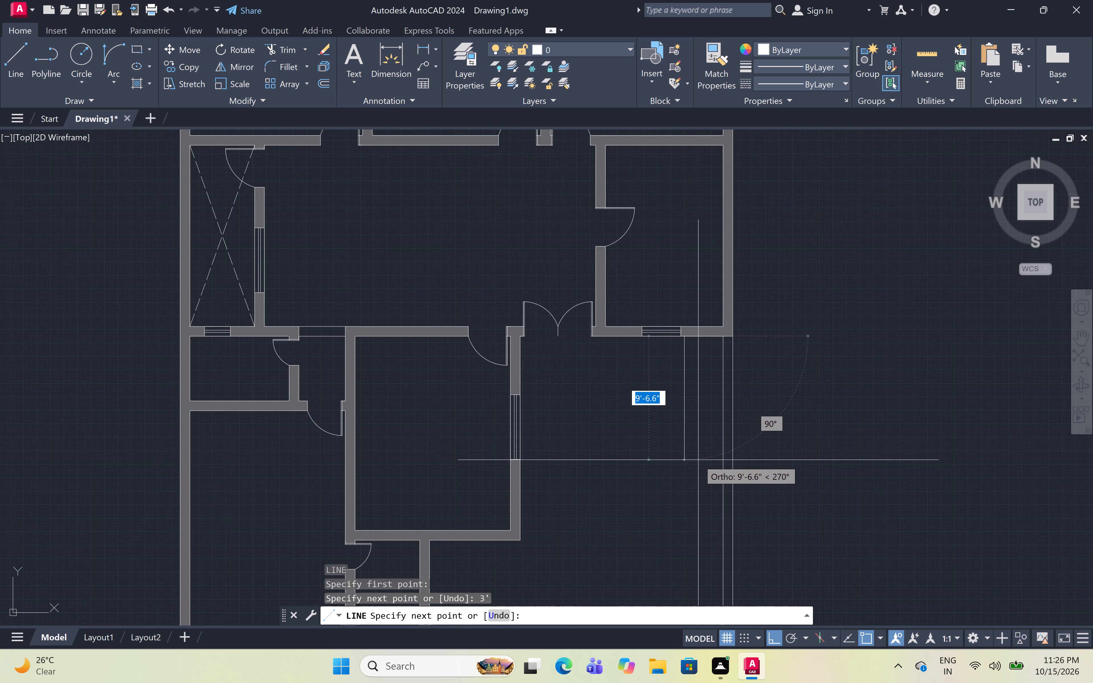
left_click(702, 478)
key("space")
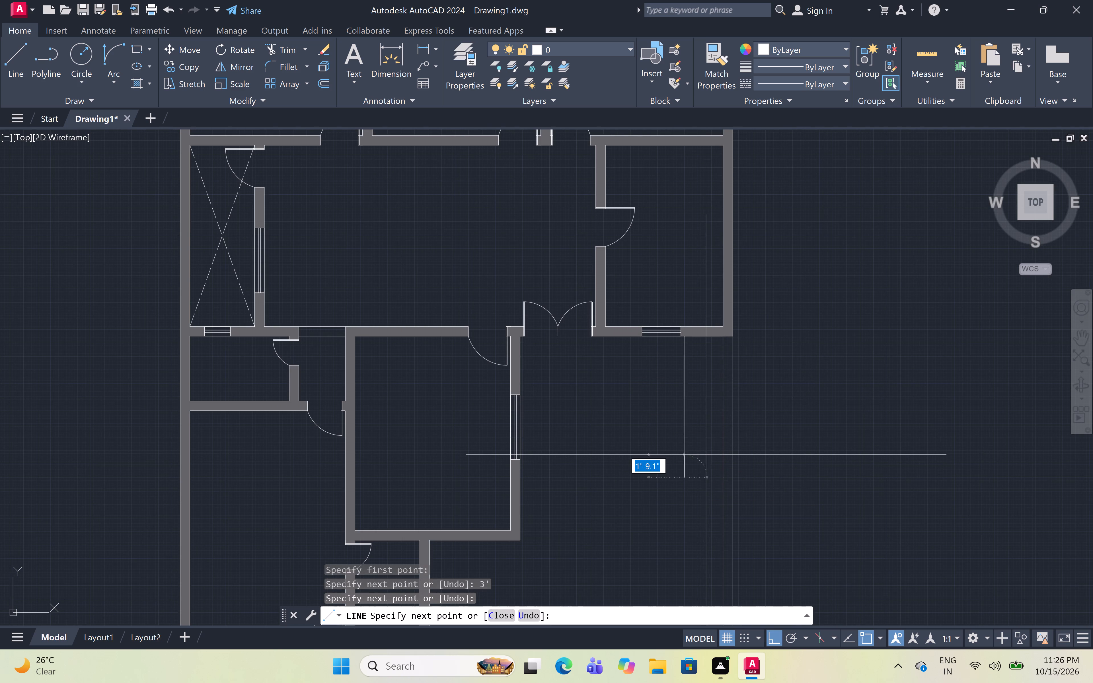
Draw a line from the same inner wall corner, 3' down the right wall and horizontally leftward across the open area past the vertical line.
key("space")
scroll(712, 350, "up", 4)
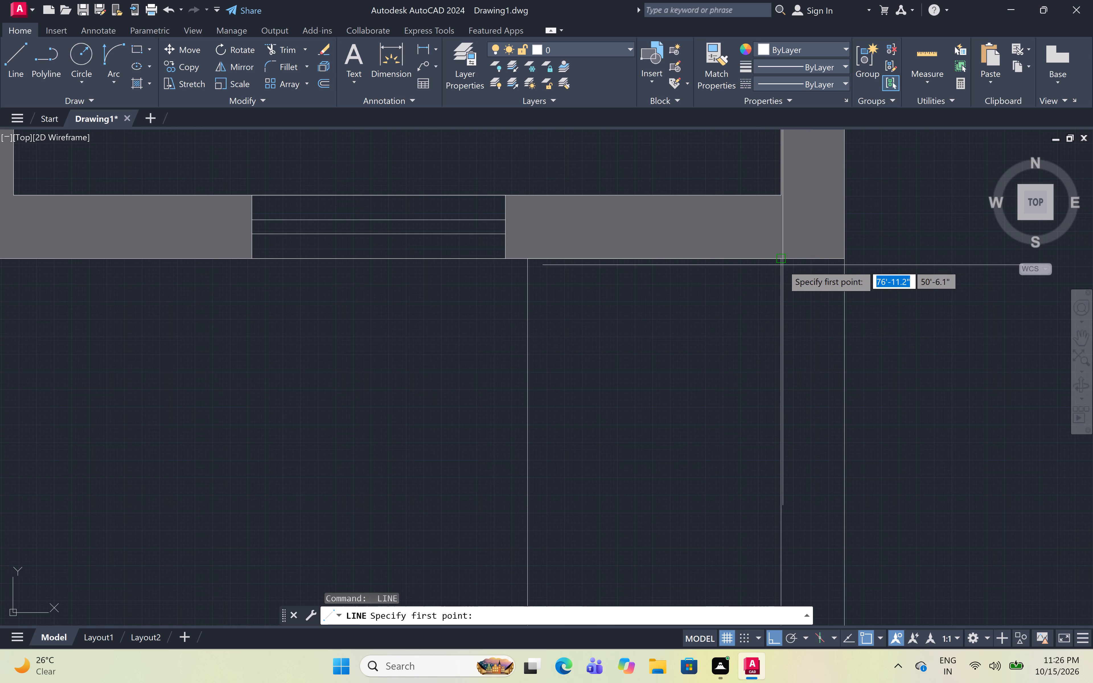
left_click_drag(778, 260, 778, 269)
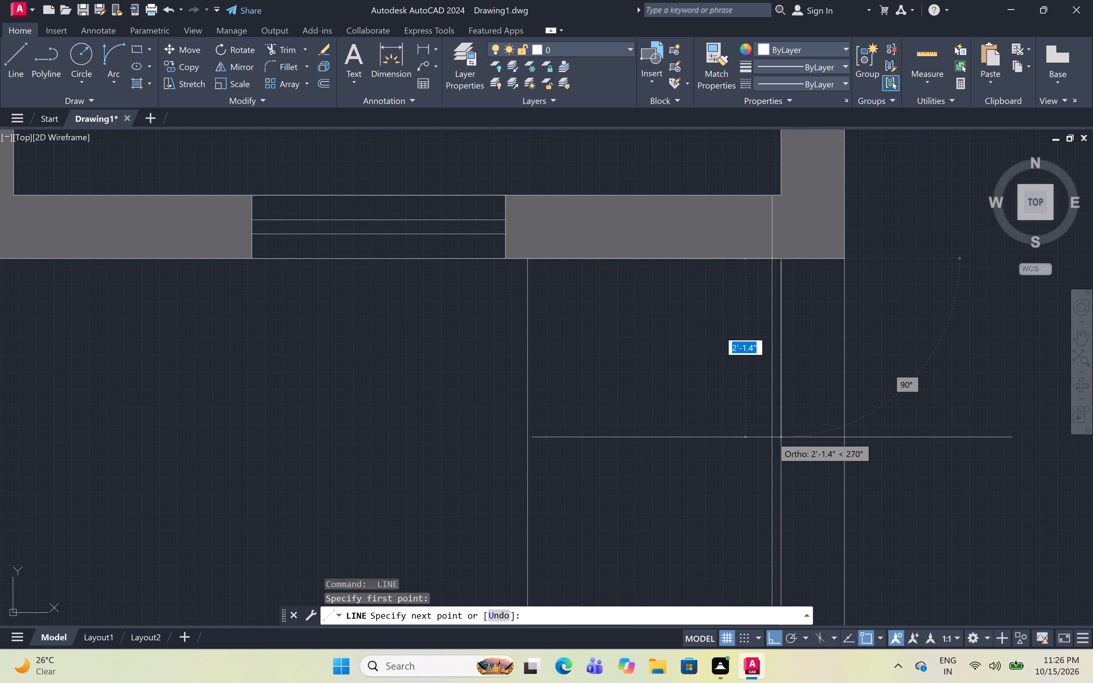
key("3")
type("'")
key("space")
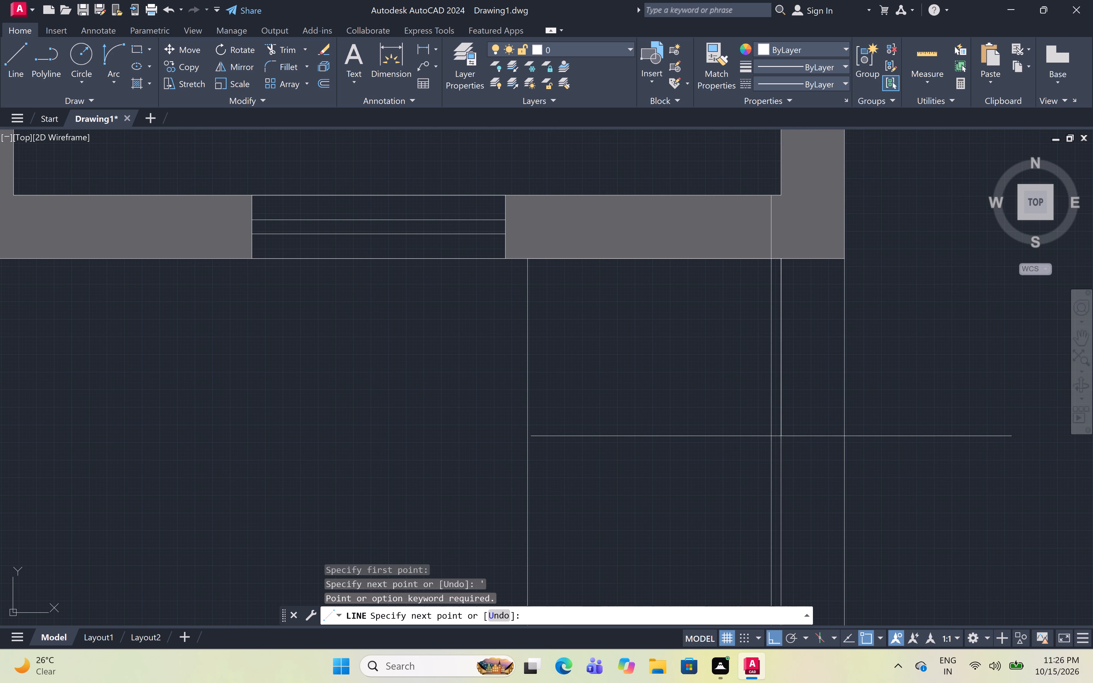
scroll(487, 434, "down", 1)
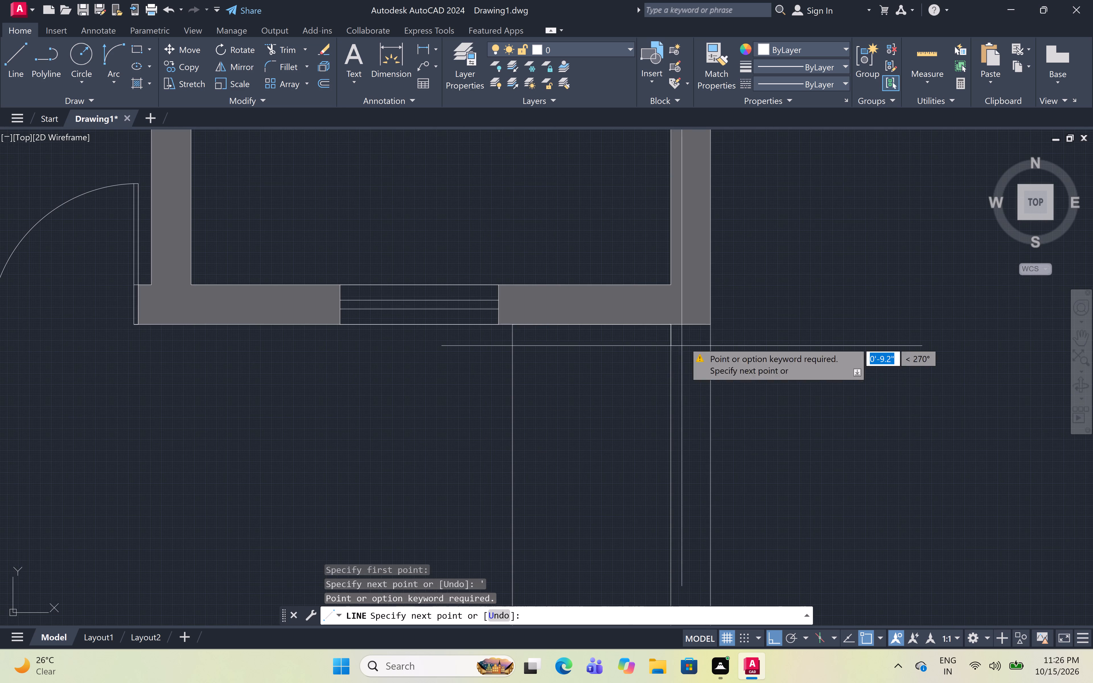
scroll(667, 324, "up", 2)
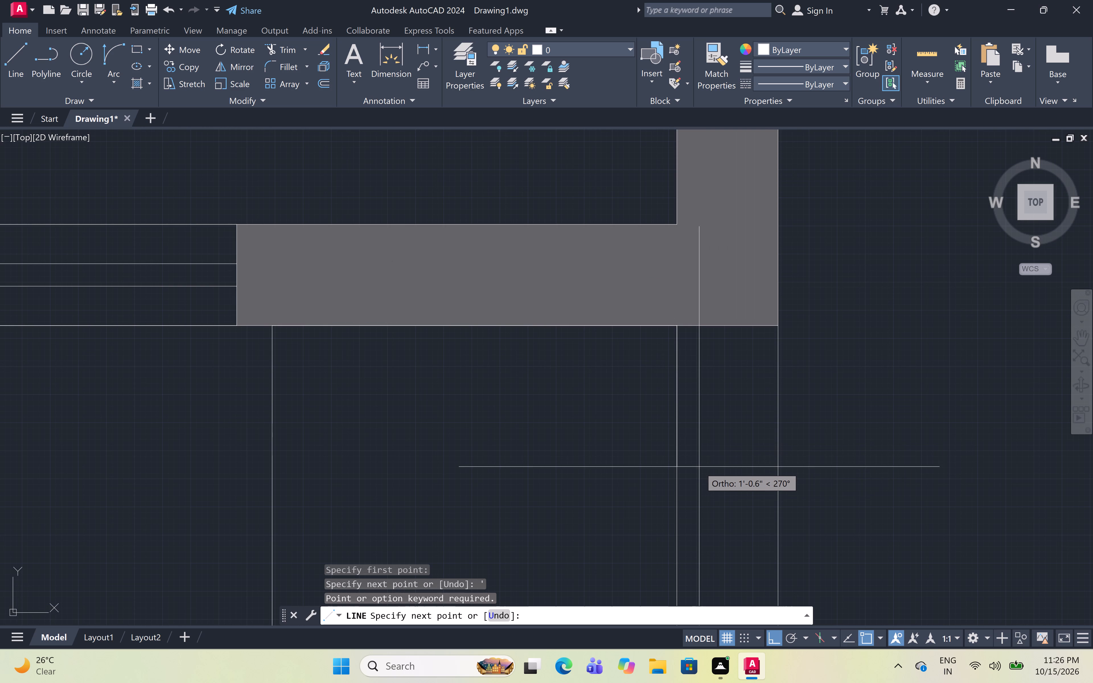
key("3")
key("apostrophe")
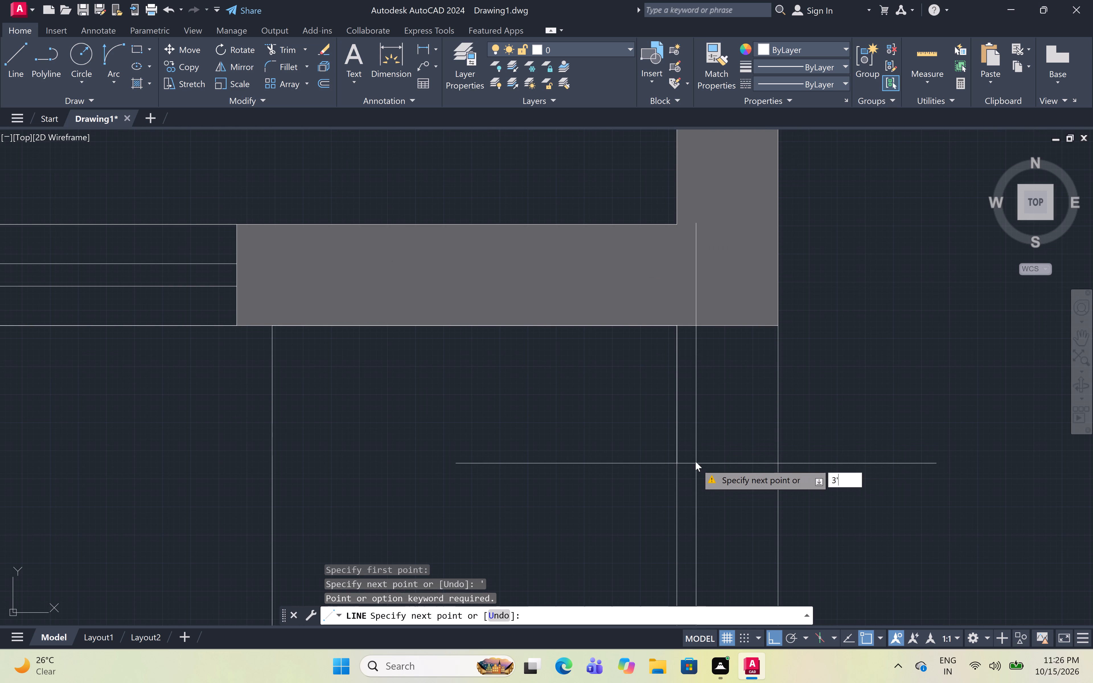
key("space")
scroll(697, 439, "down", 3)
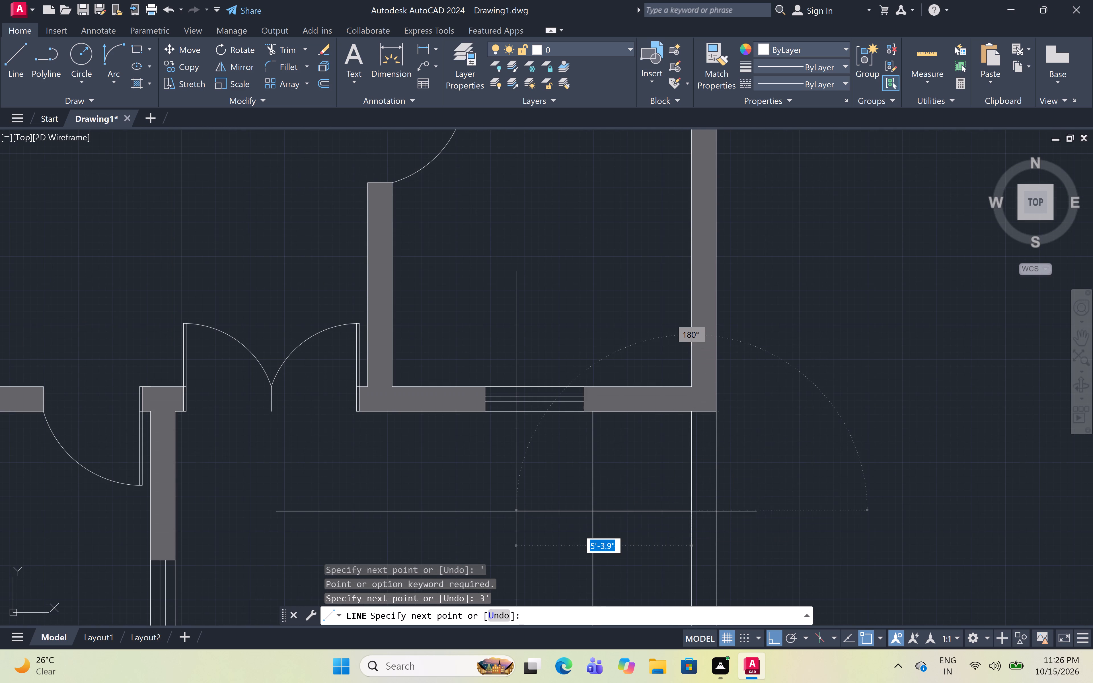
left_click(388, 510)
key("Escape")
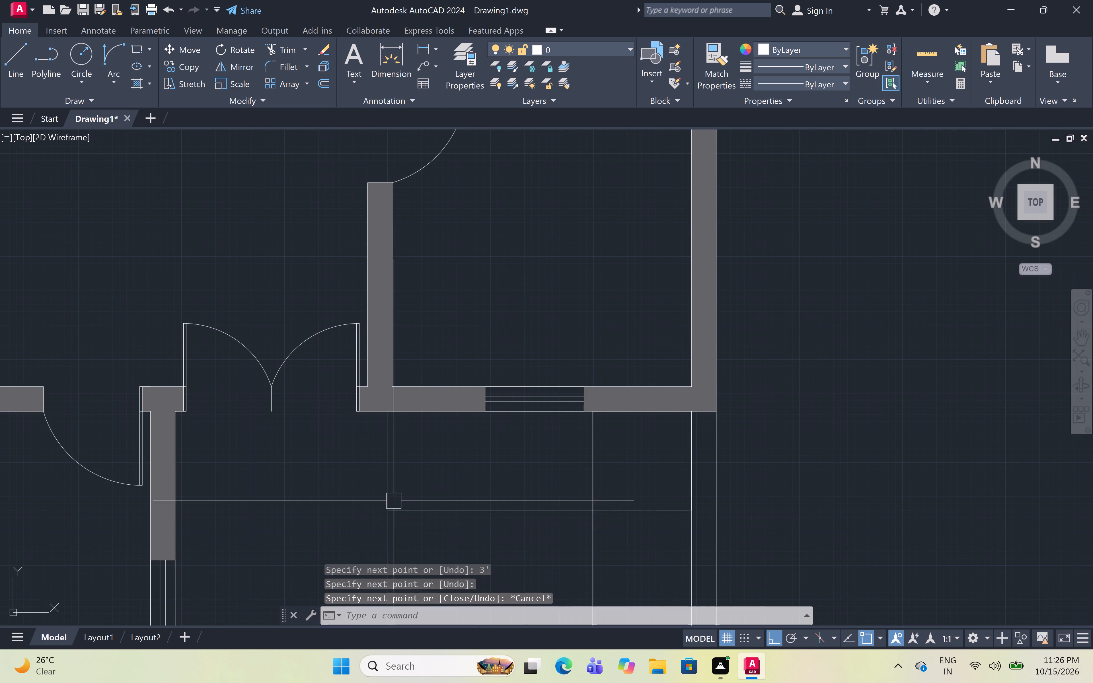
Offset the new vertical line leftward at 10" spacing to make seven parallel tread lines below the window wall.
key("o")
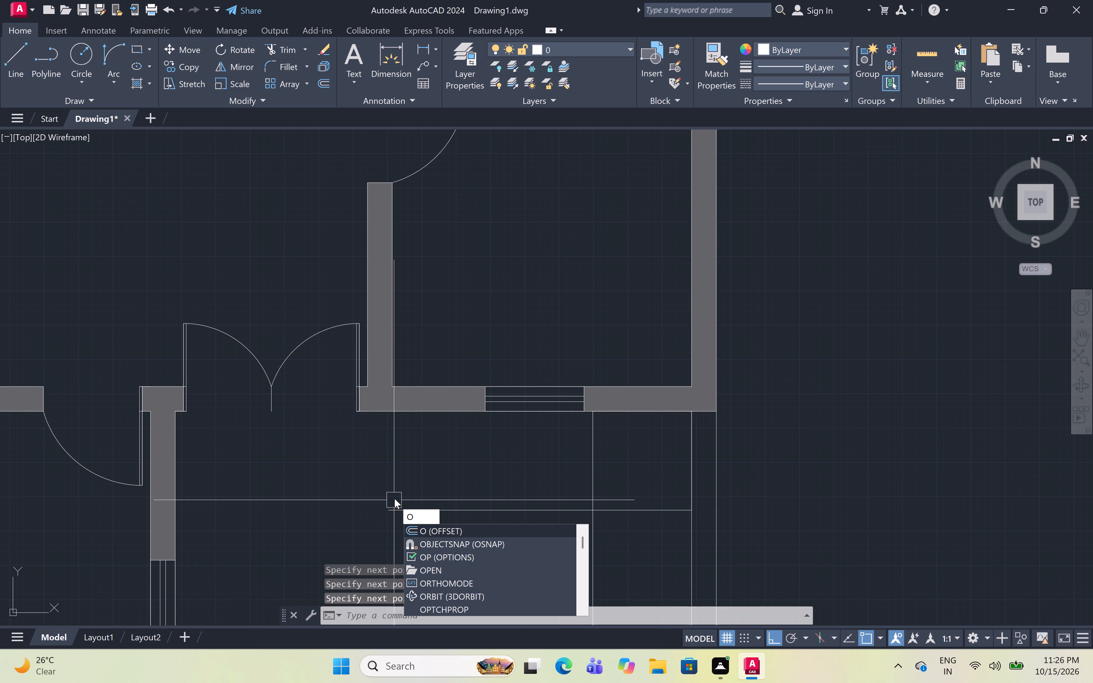
type("ff")
key("space")
type("10")
type("\"")
key("space")
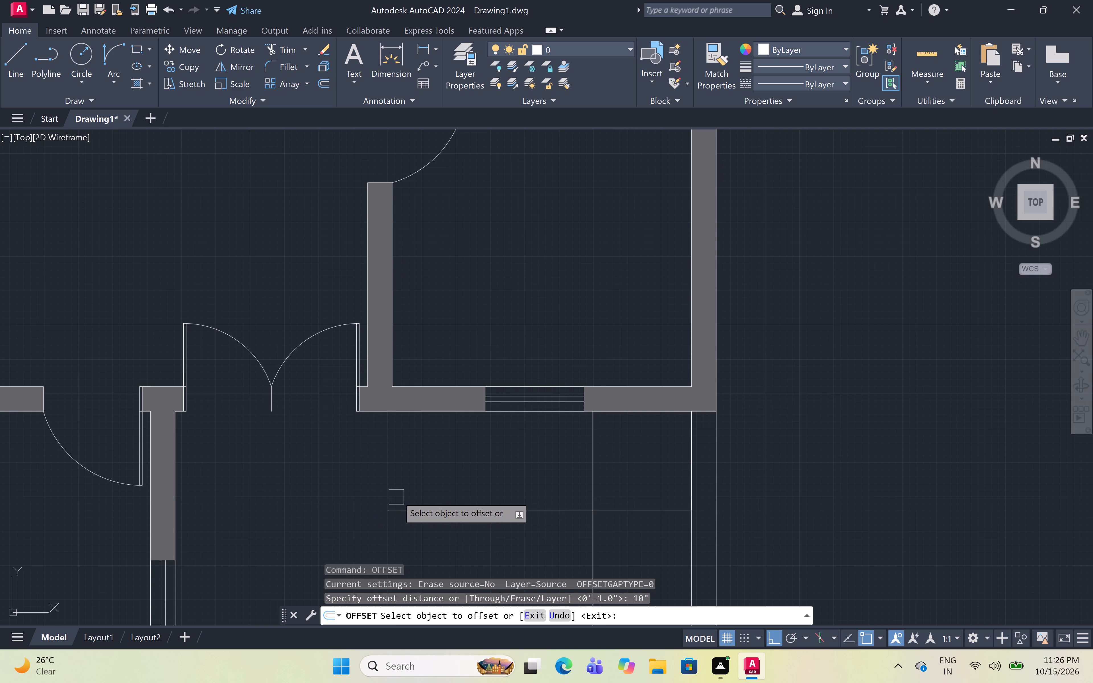
left_click(591, 491)
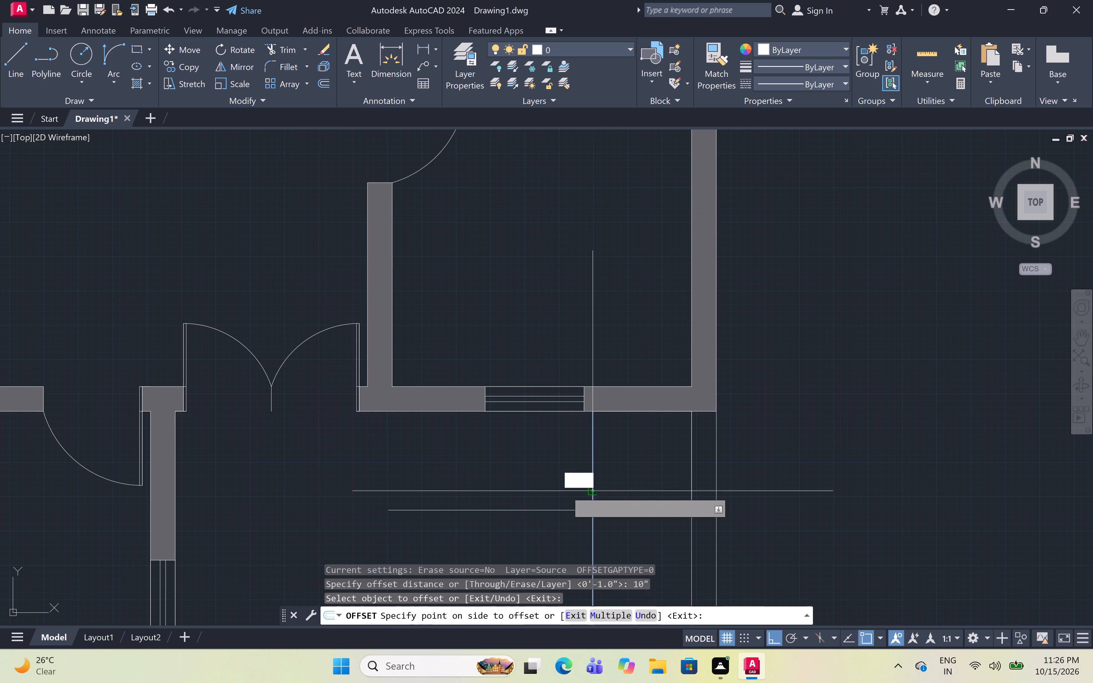
left_click(535, 497)
left_click(558, 492)
left_click(533, 492)
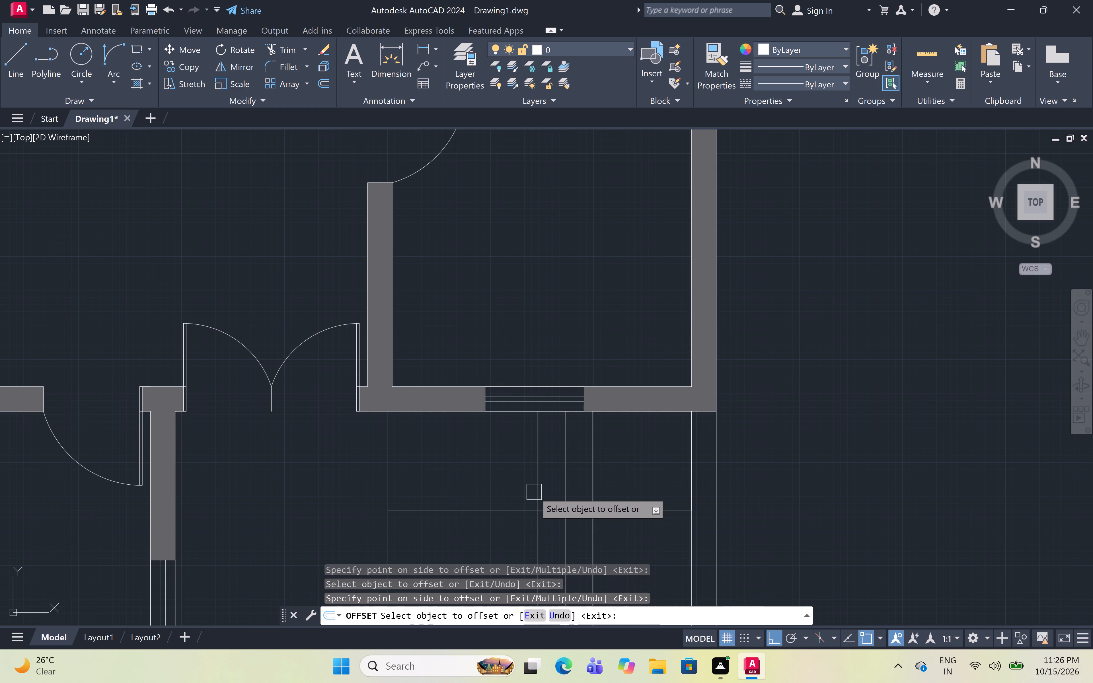
left_click(535, 492)
left_click(474, 494)
left_click(514, 493)
left_click(473, 488)
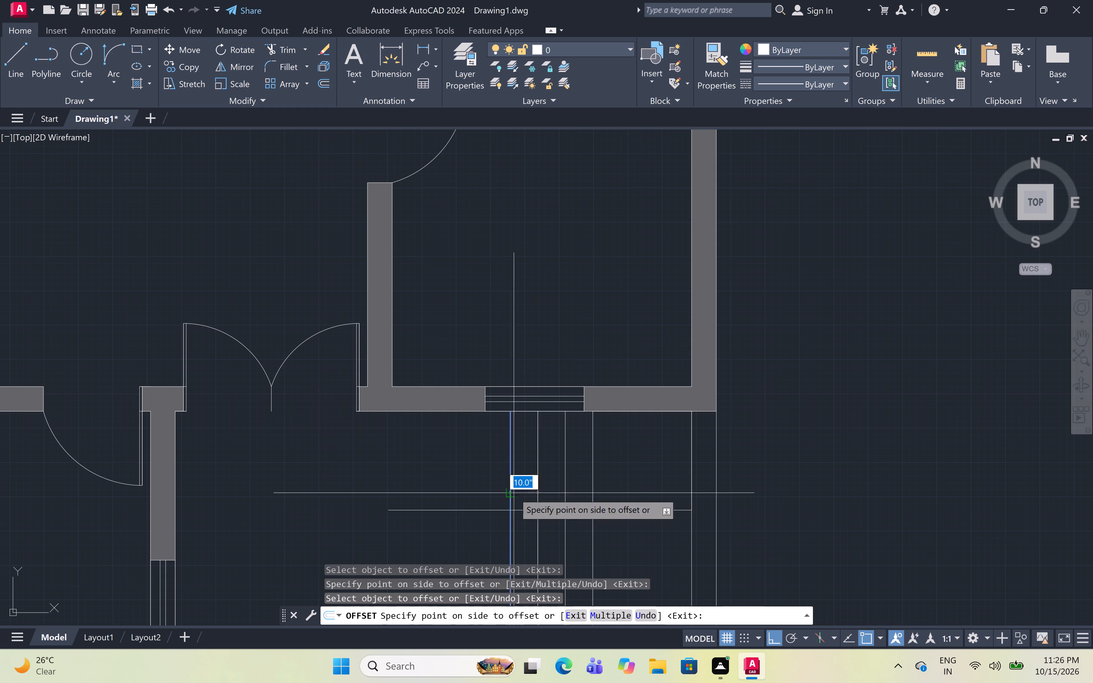
left_click(485, 480)
left_click_drag(431, 482, 434, 482)
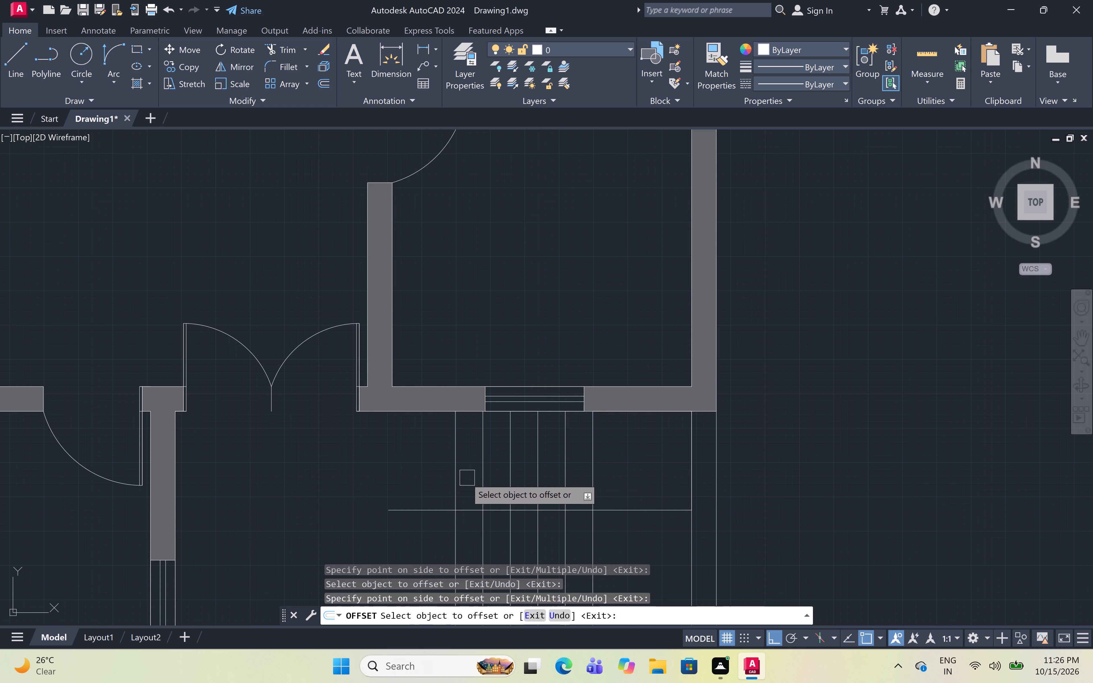
left_click(459, 476)
left_click(428, 482)
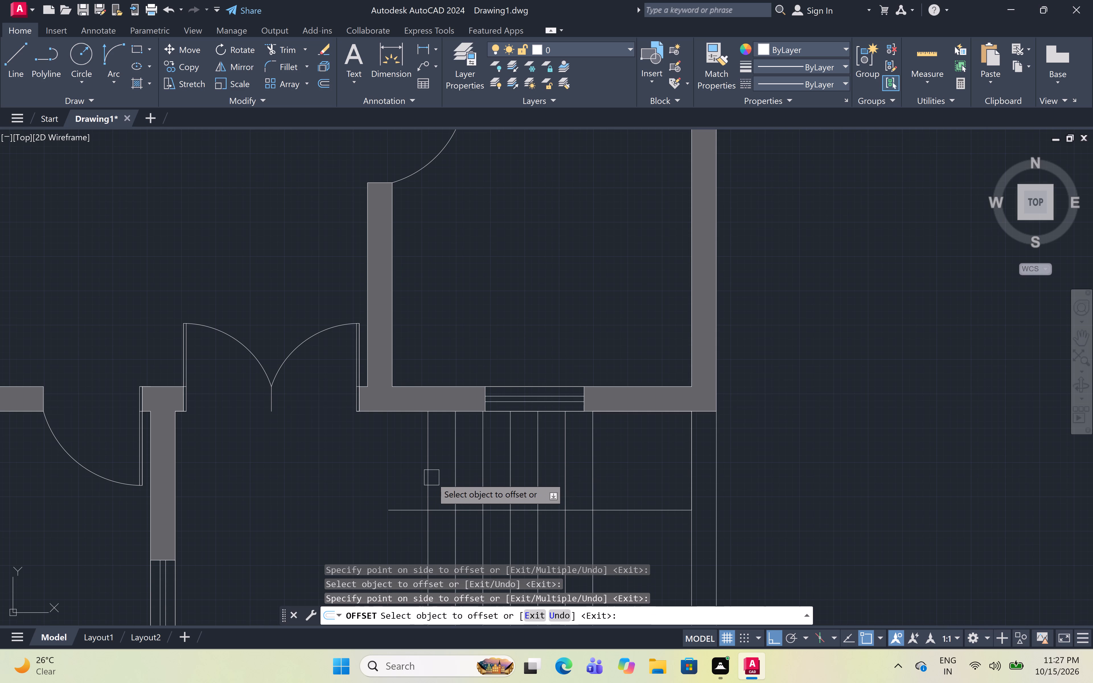
left_click(432, 478)
left_click_drag(375, 500, 379, 502)
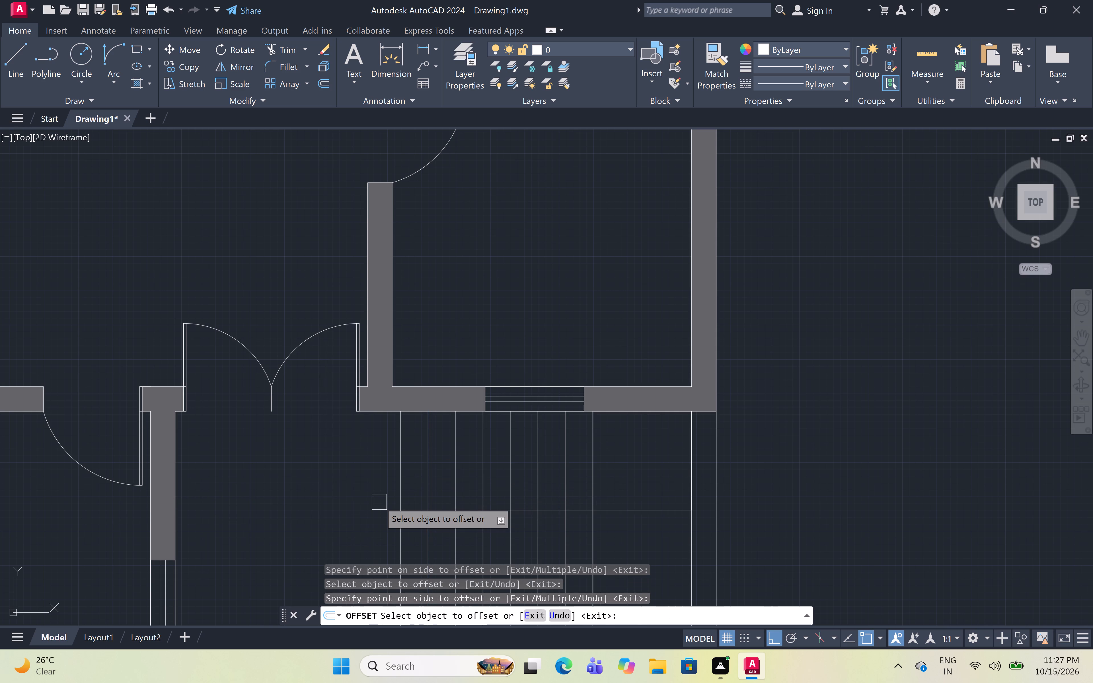
Offset the new horizontal line downward at 10" spacing to make nine parallel tread lines beside the right wall.
scroll(497, 374, "down", 2)
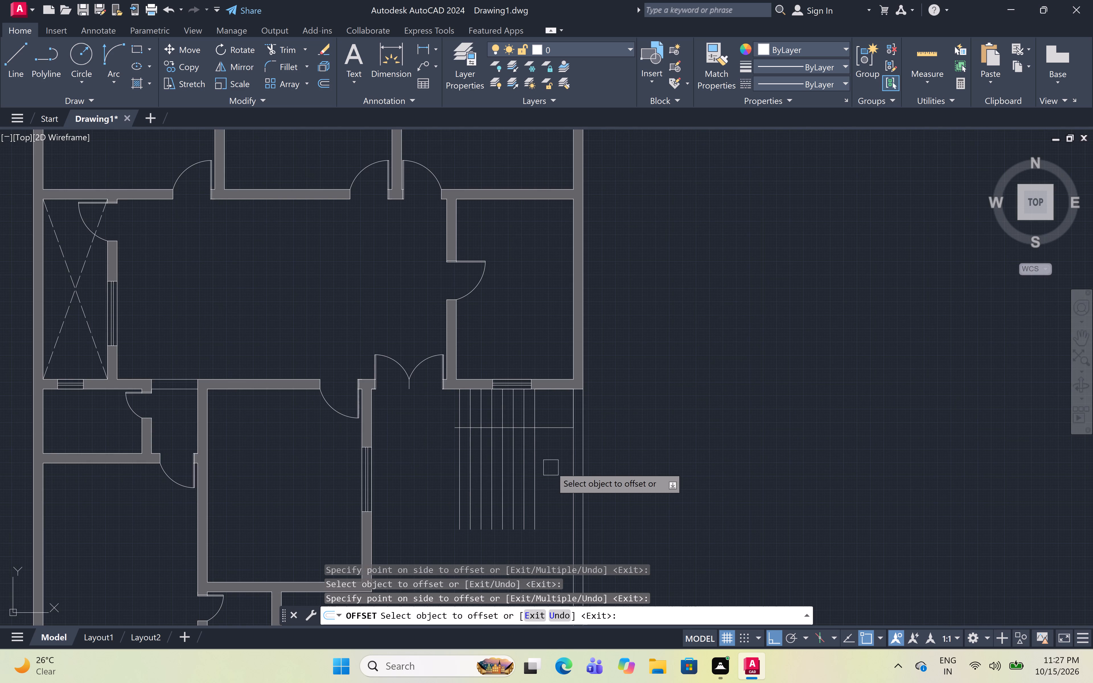
scroll(551, 465, "up", 1)
left_click(557, 411)
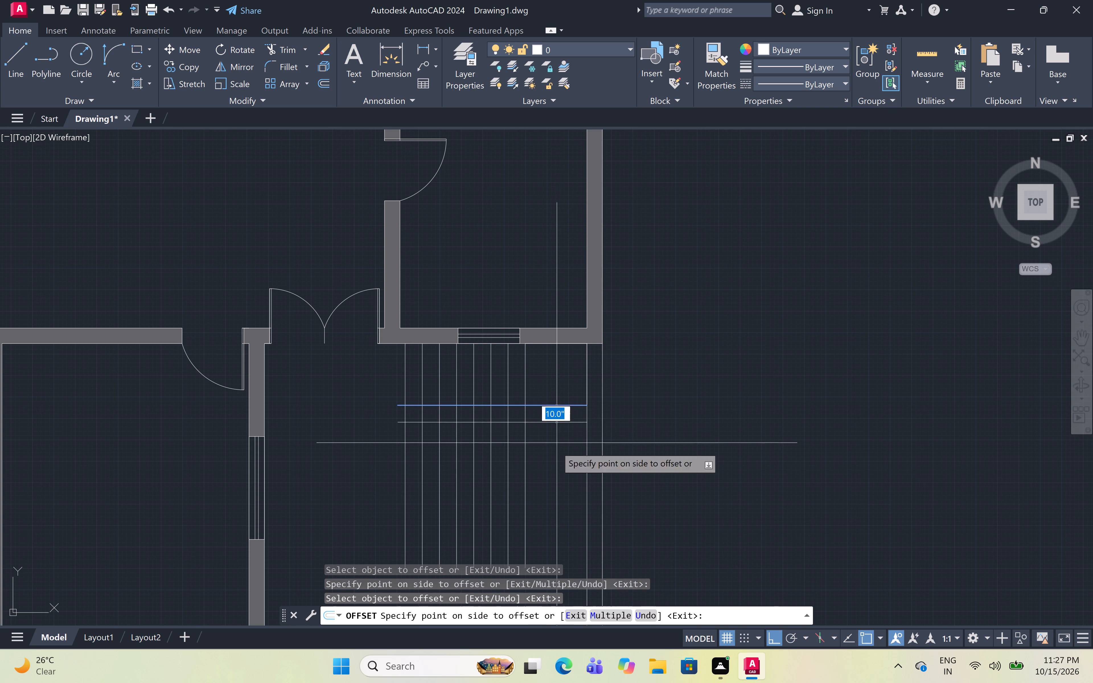
left_click(556, 447)
left_click(550, 422)
left_click(550, 459)
left_click(550, 434)
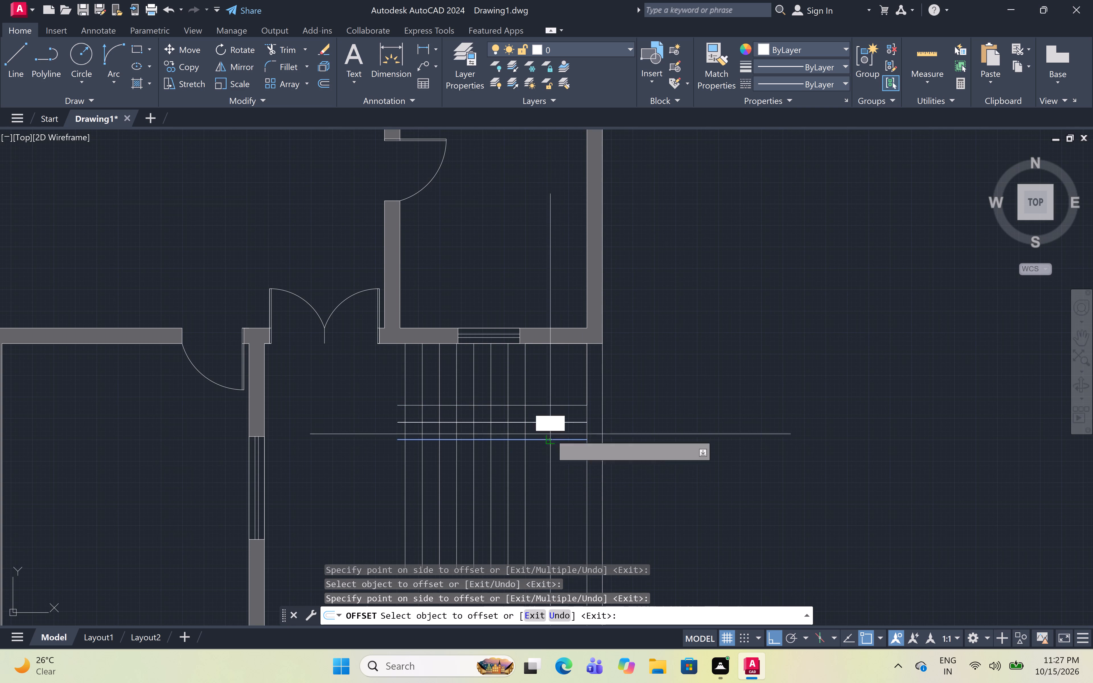
left_click(552, 479)
left_click(551, 463)
left_click(554, 484)
left_click(553, 481)
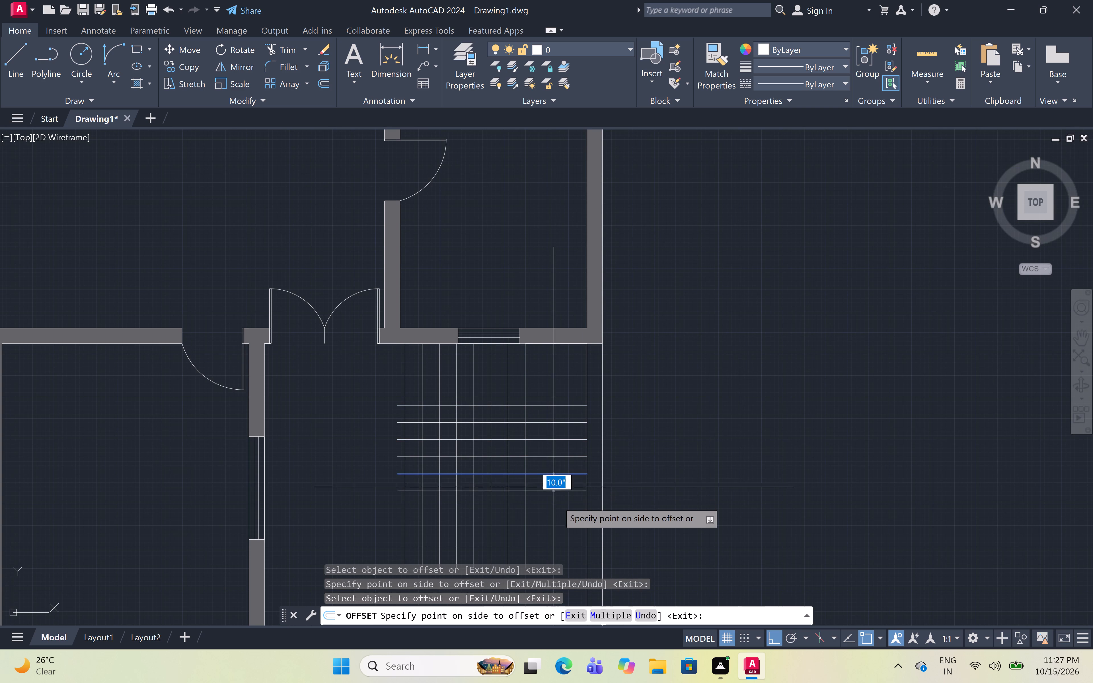
left_click(558, 505)
scroll(546, 426, "down", 2)
scroll(536, 473, "up", 3)
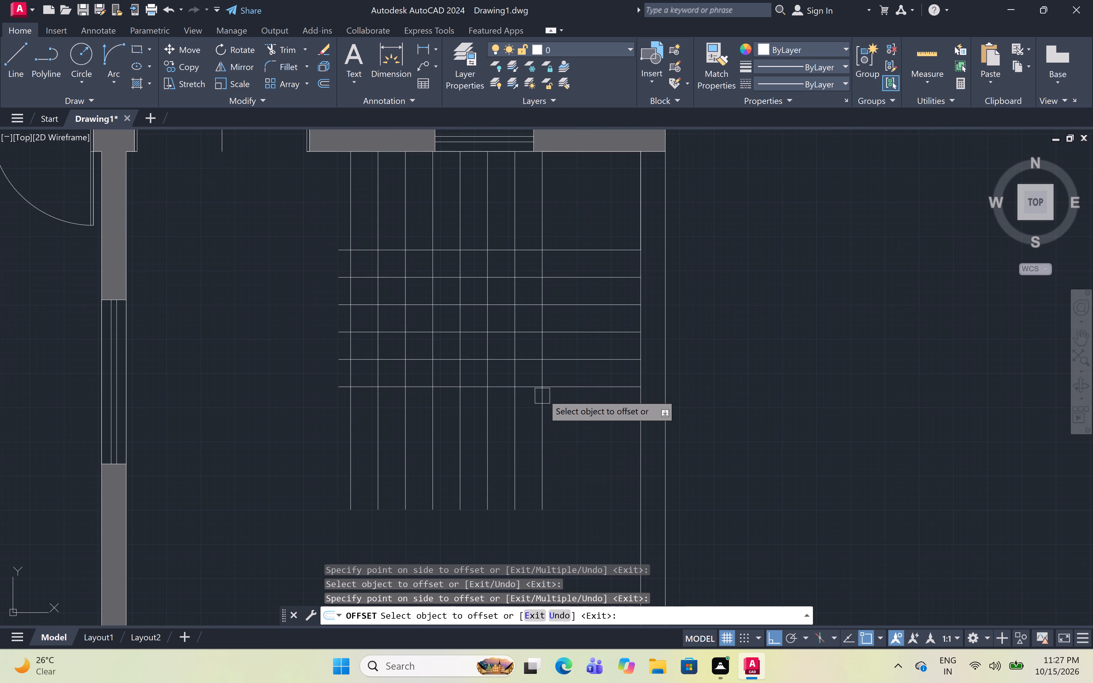
left_click(566, 390)
left_click(567, 433)
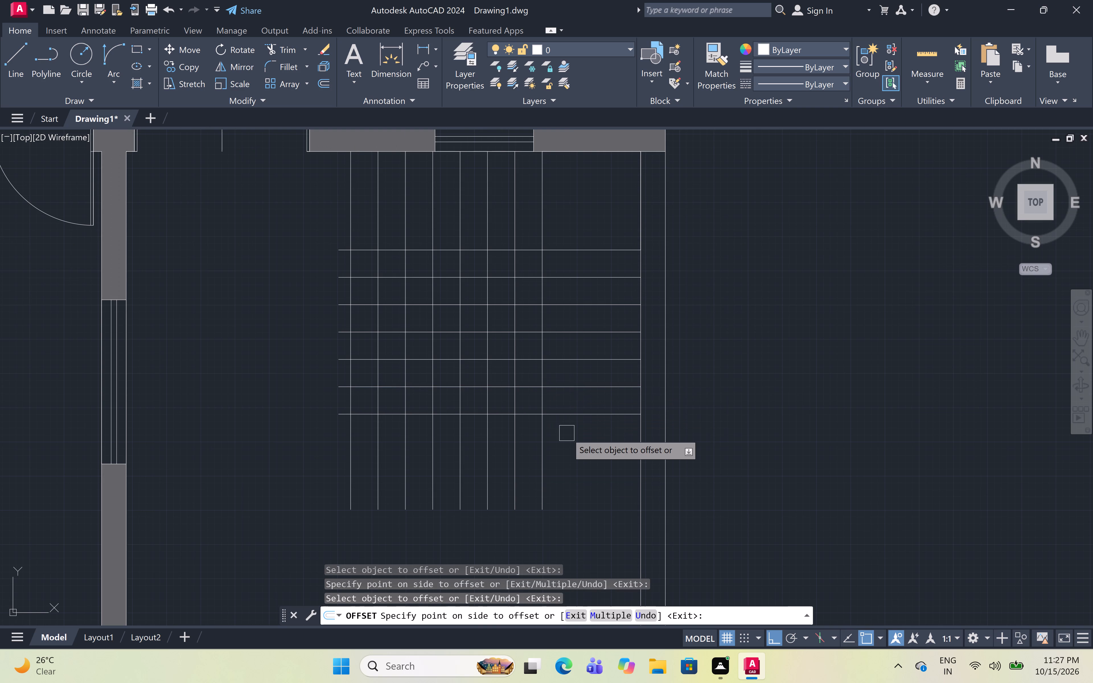
left_click(565, 418)
left_click(566, 436)
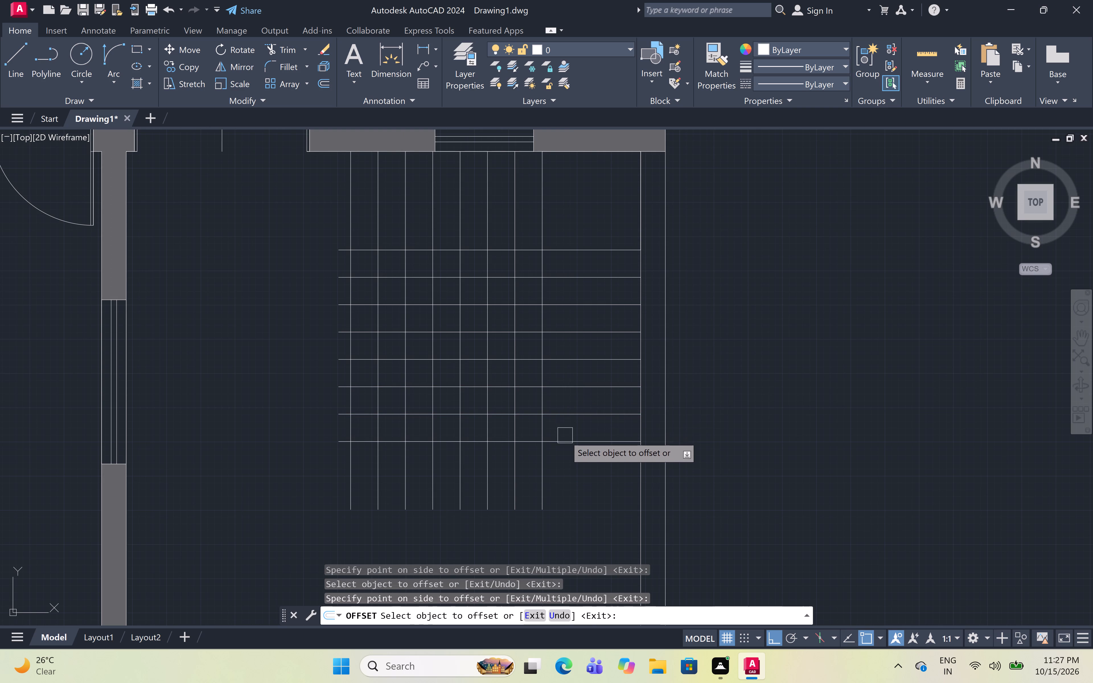
left_click(566, 439)
left_click(574, 490)
left_click(569, 466)
left_click(574, 517)
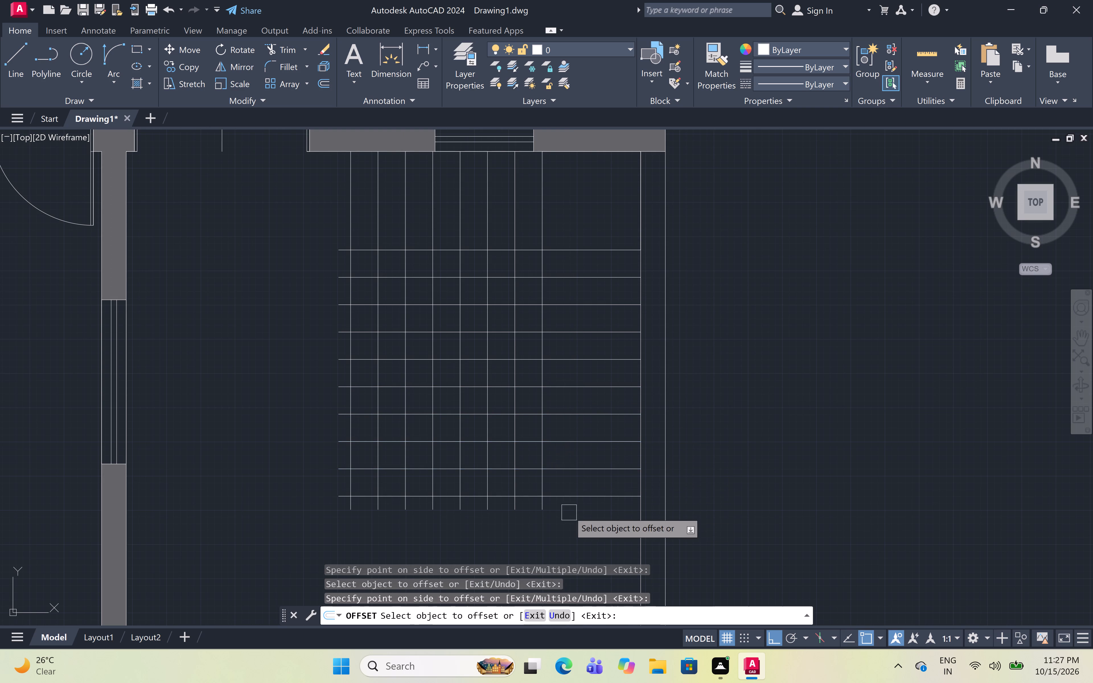
key("Escape")
Trim the horizontal treads between the two rightmost vertical lines and the vertical treads between the top two horizontal lines, leaving an L-shaped gap.
type("tr")
key("space")
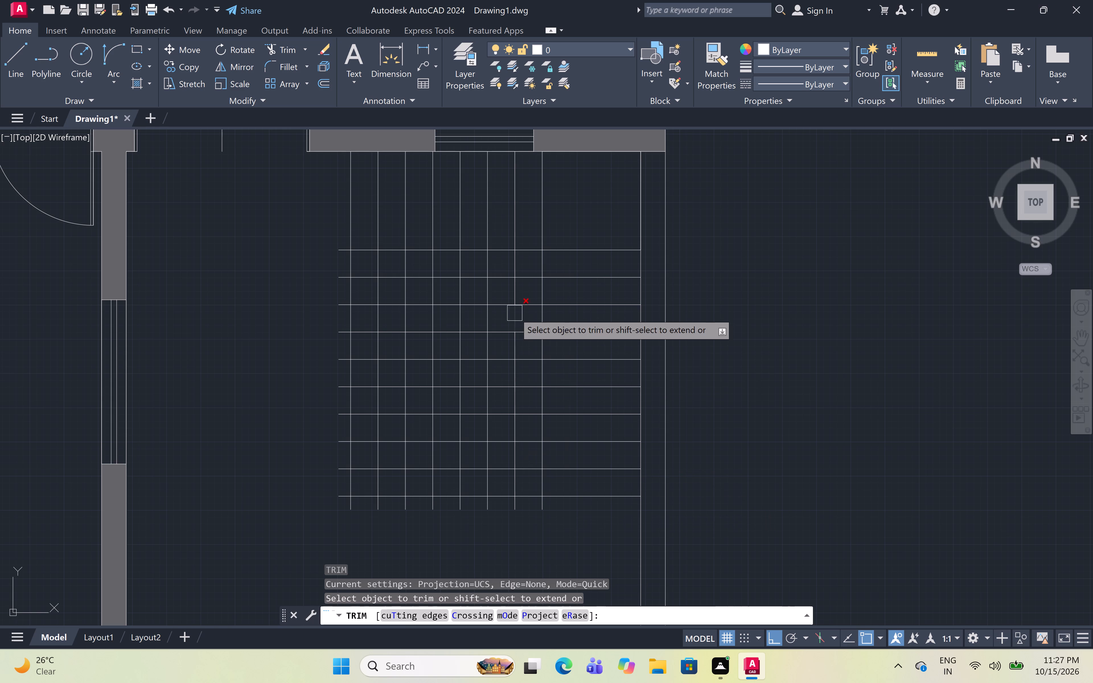
left_click_drag(526, 266, 525, 269)
left_click_drag(518, 519, 518, 515)
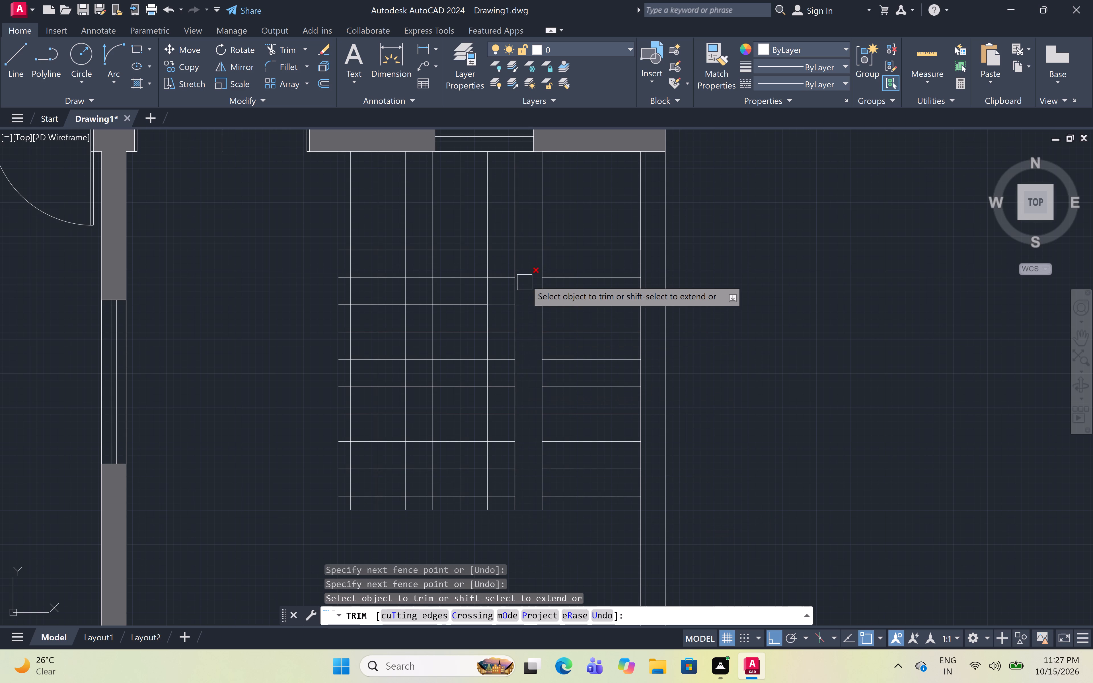
left_click(525, 267)
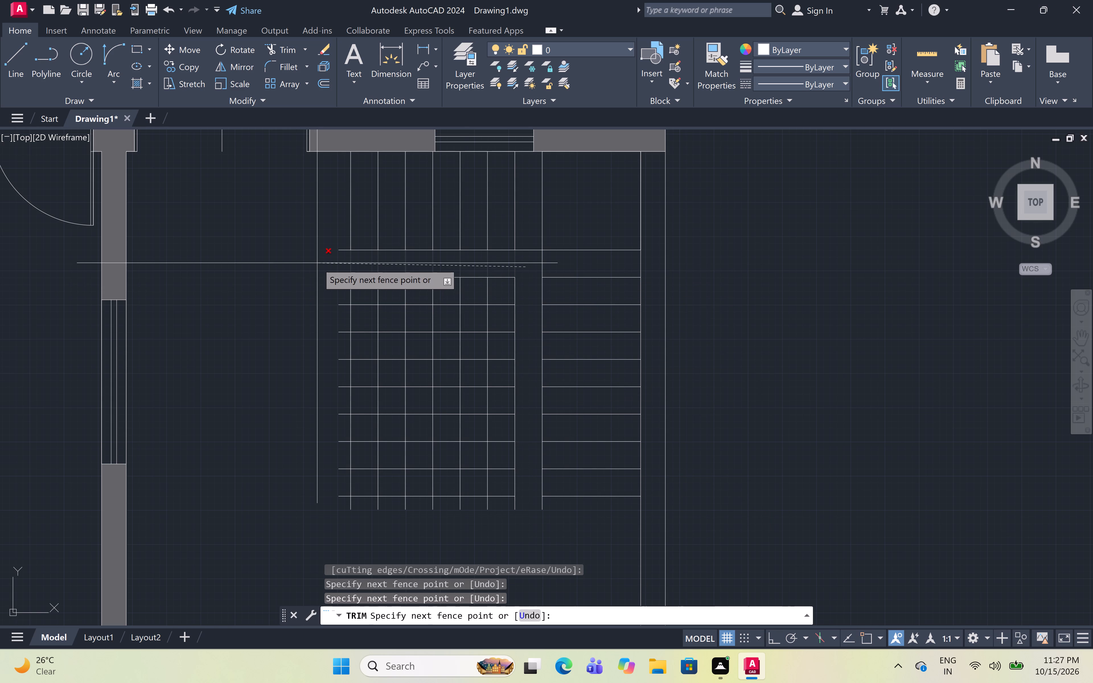
left_click(317, 263)
key("Escape")
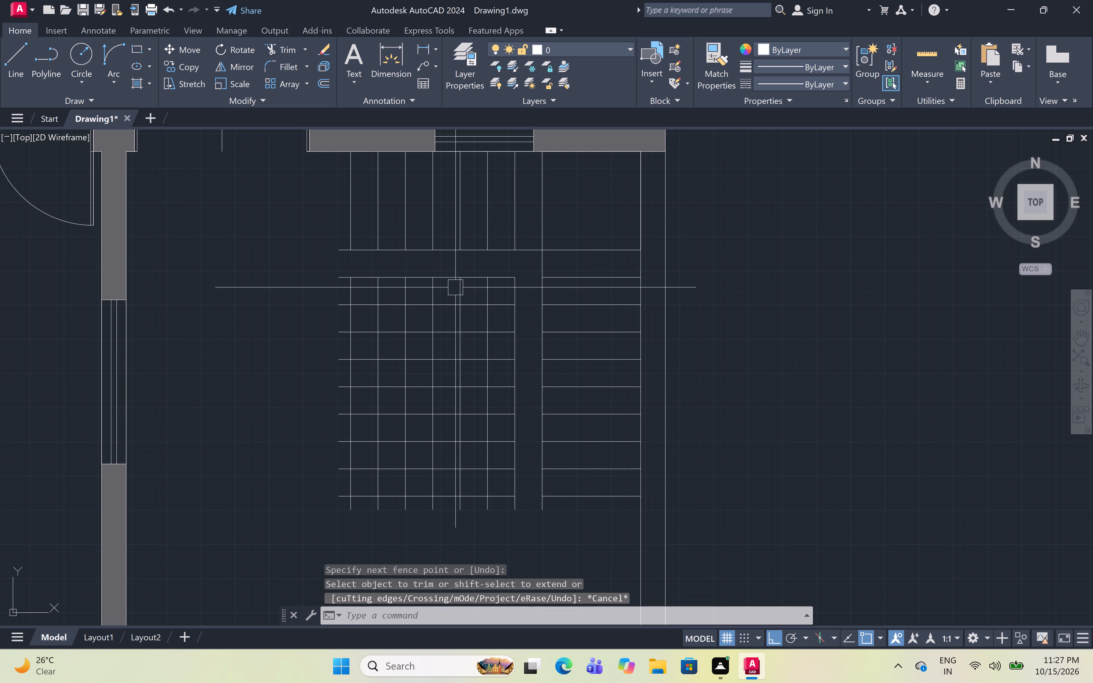
Erase the leftover grid of crossing tread lines in the inner corner of the L-shaped stair.
left_click(523, 264)
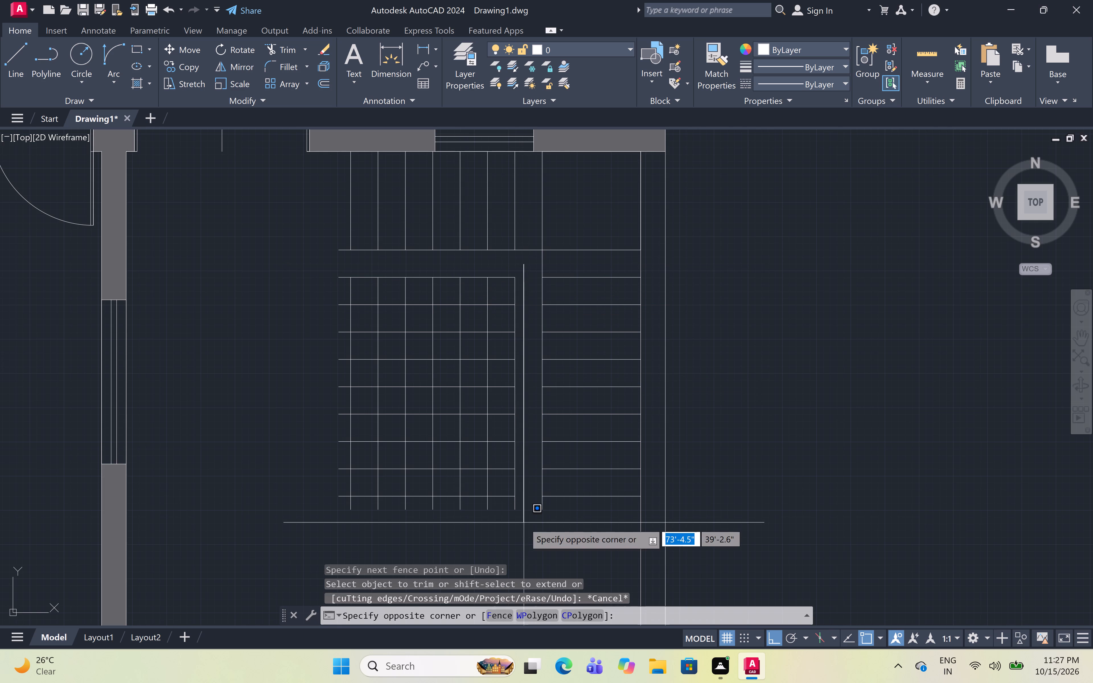
left_click(315, 515)
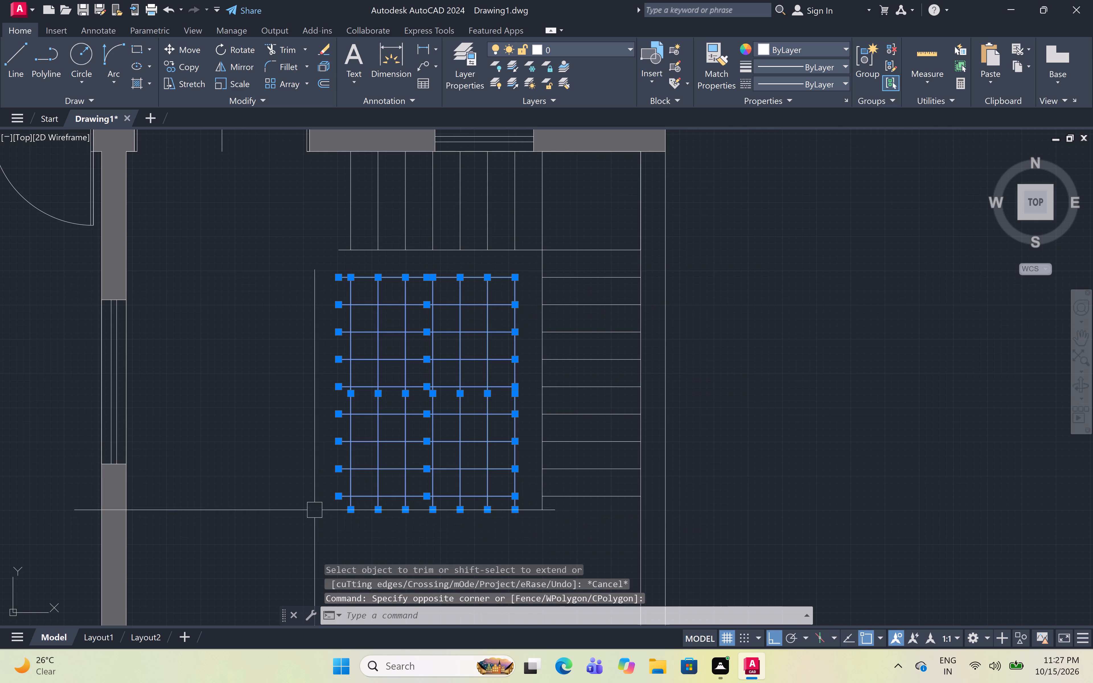
key("Delete")
Draw the stair direction line along the middle of the upper flight and down the right flight, ending with one slanted arrowhead stroke.
scroll(326, 480, "down", 2)
middle_click_drag(326, 479, 447, 454)
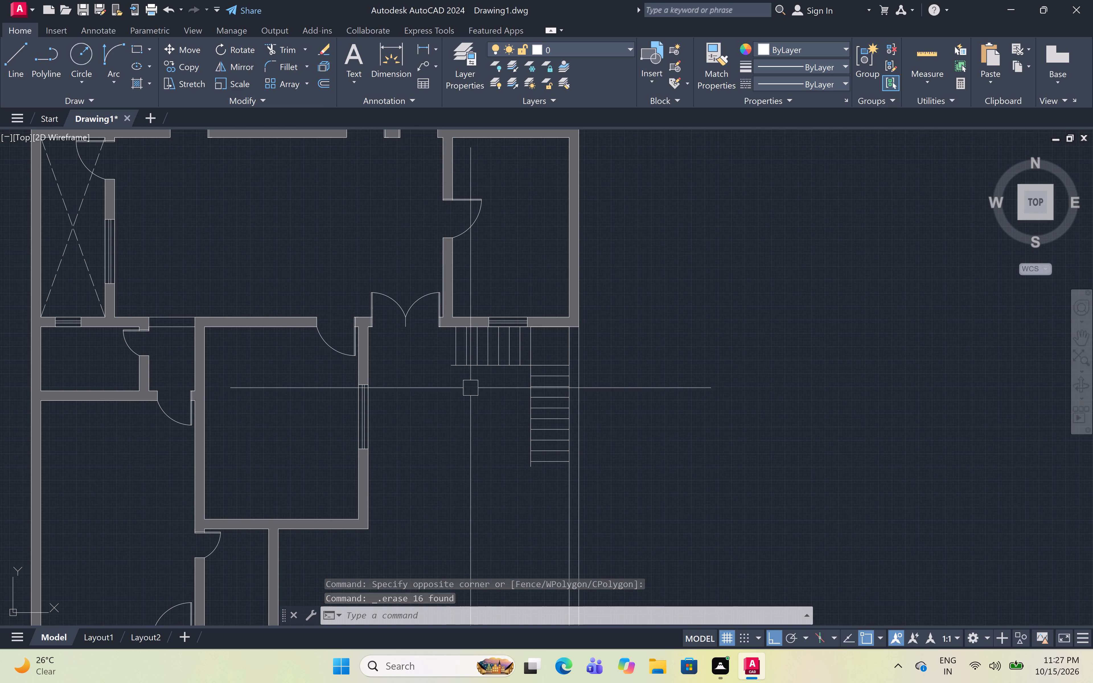
scroll(517, 354, "up", 3)
type("l")
key("space")
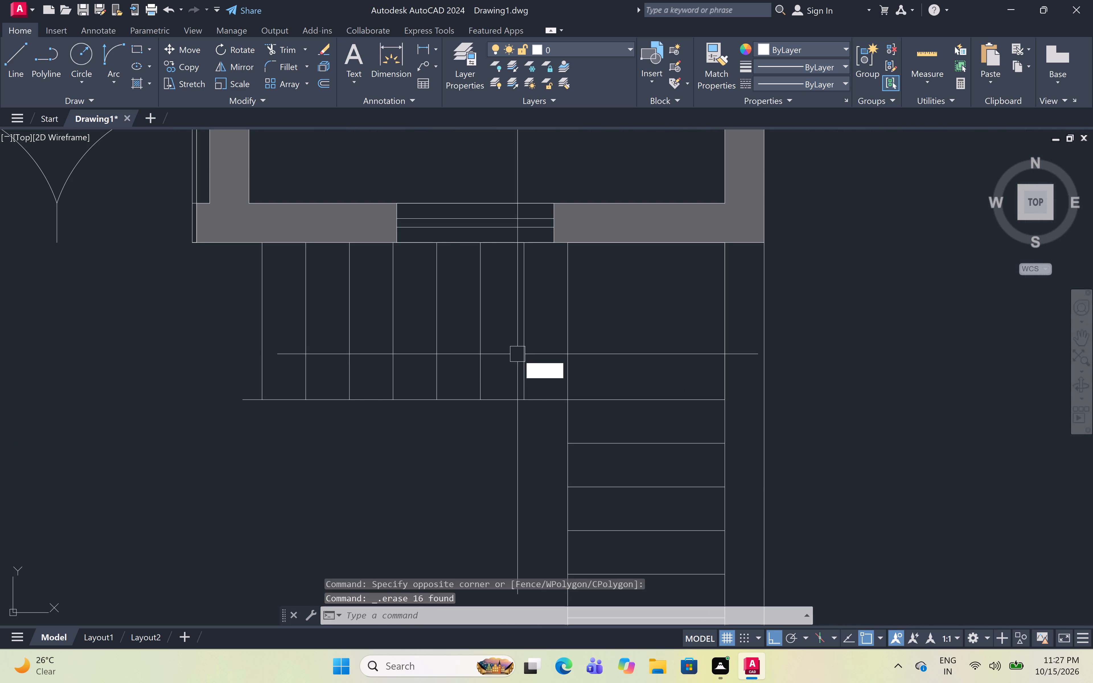
left_click_drag(248, 318, 279, 318)
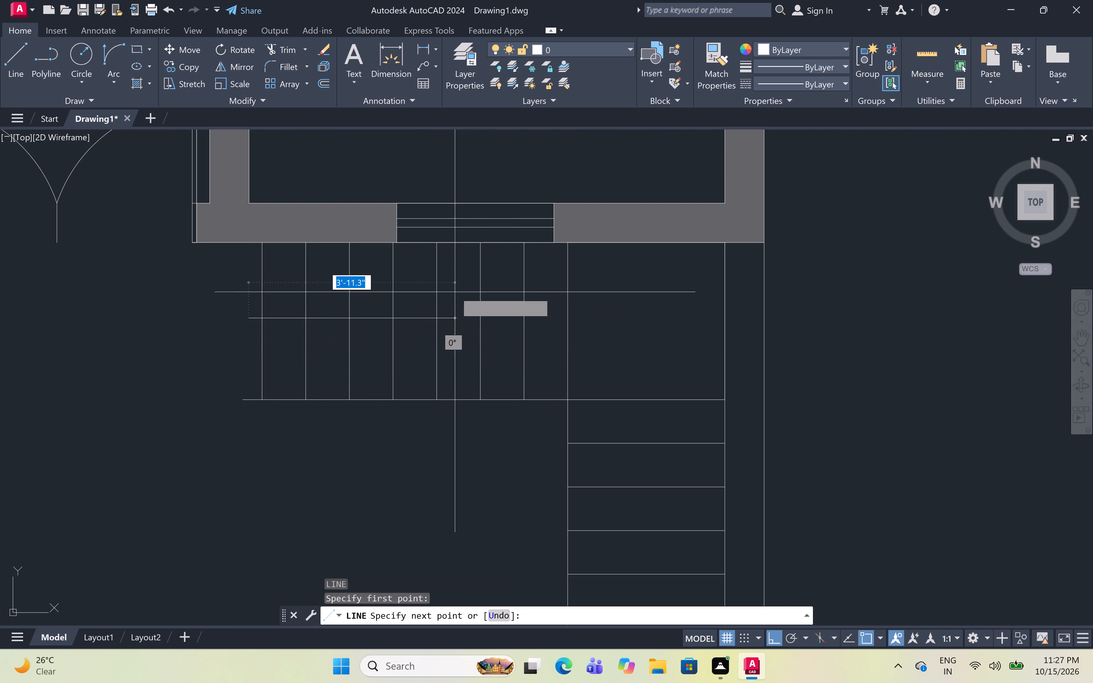
left_click(650, 311)
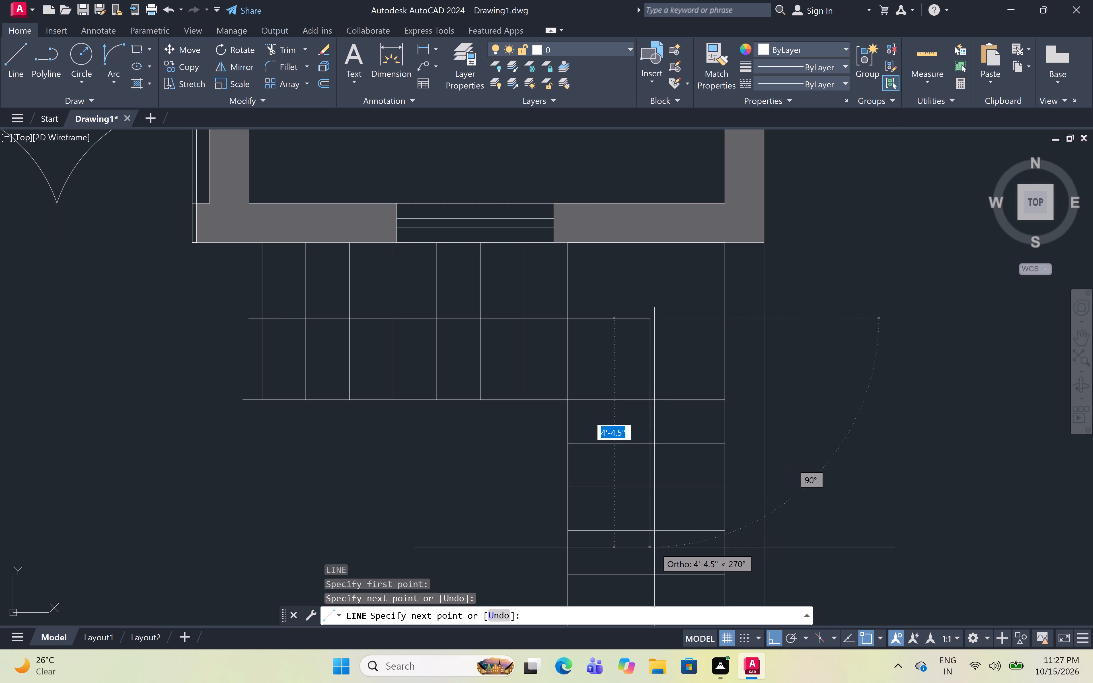
left_click_drag(655, 551, 656, 556)
scroll(655, 529, "up", 4)
middle_click_drag(655, 529, 669, 375)
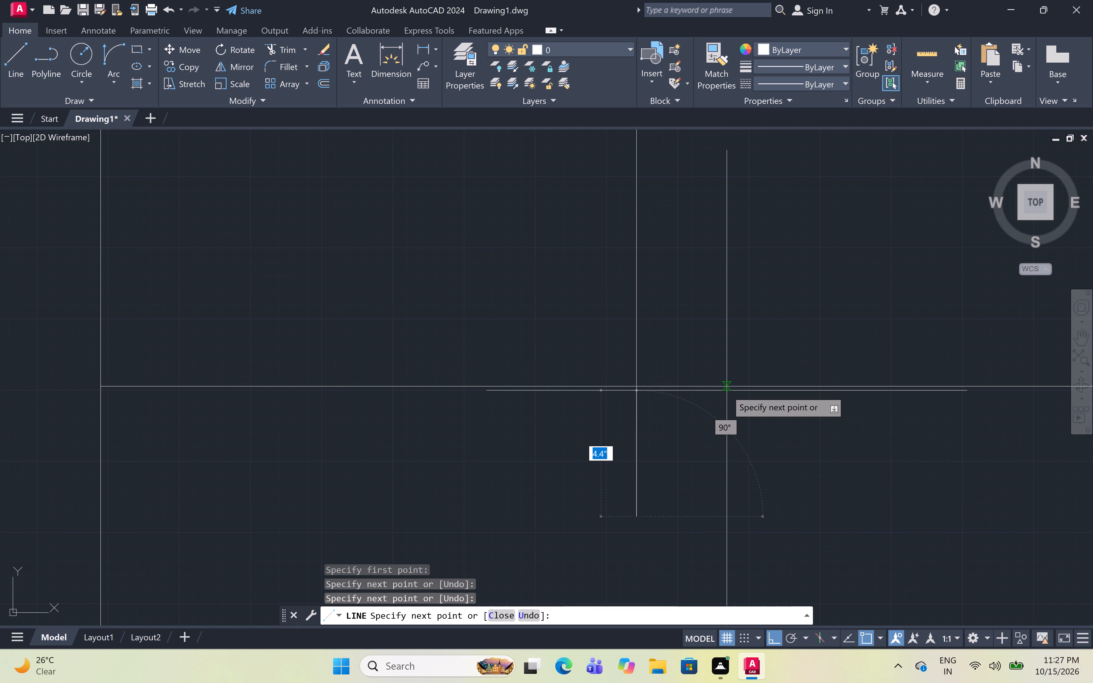
key("F8")
left_click(727, 388)
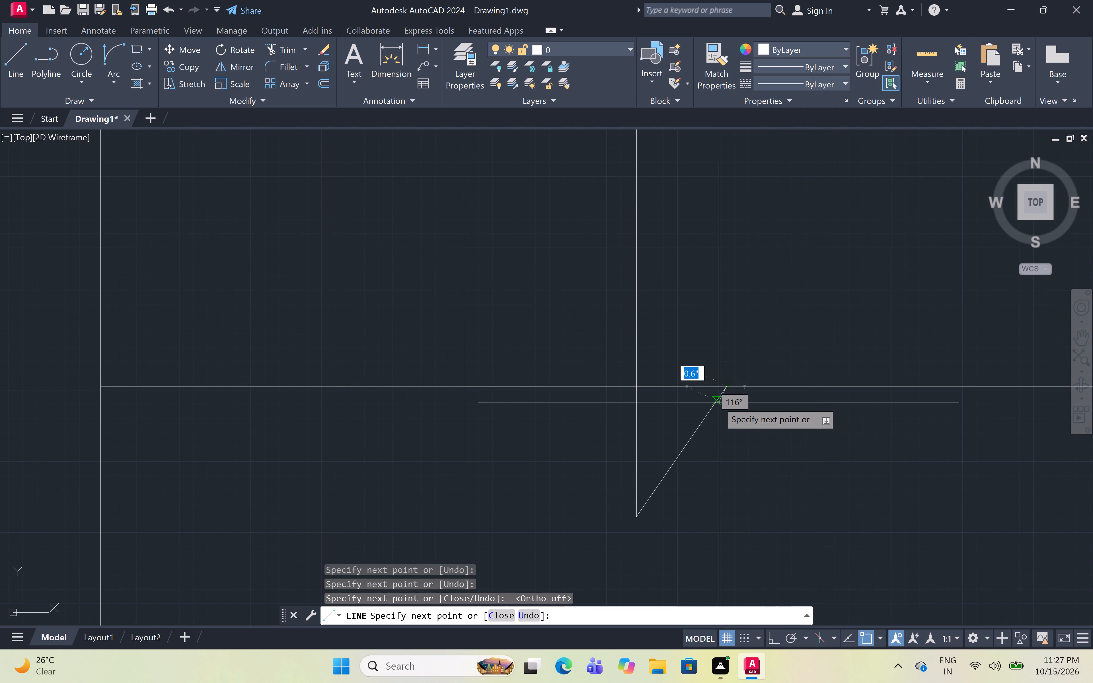
key("Escape")
Mirror the slanted arrowhead stroke about the vertical direction line, keeping the original stroke.
left_click(694, 436)
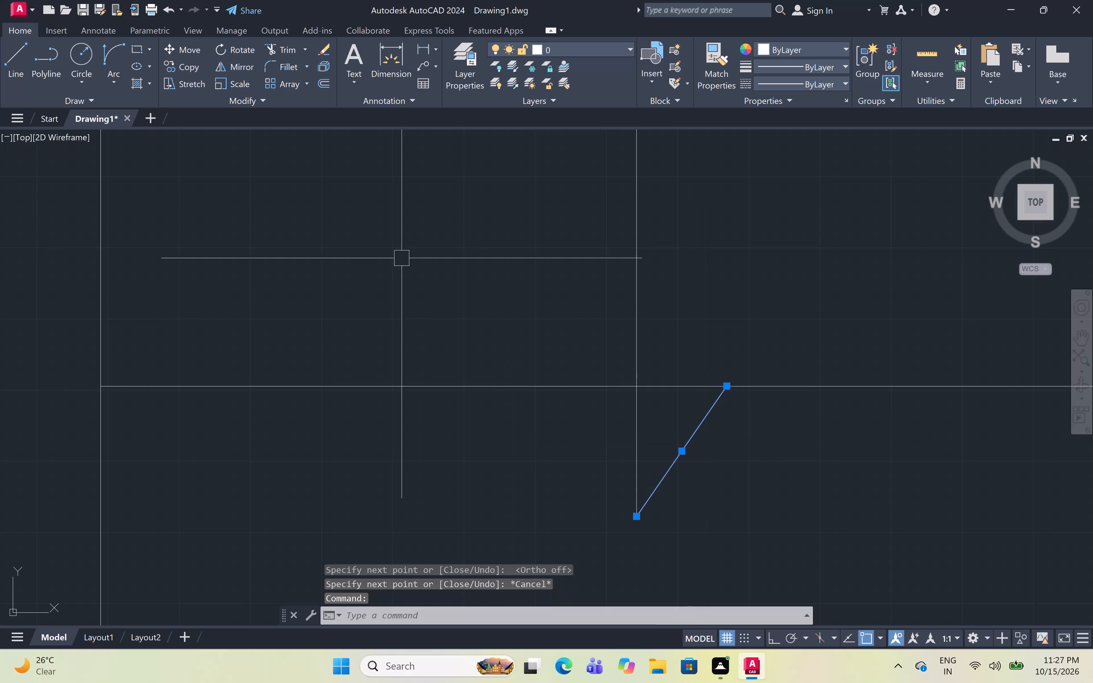
left_click(229, 71)
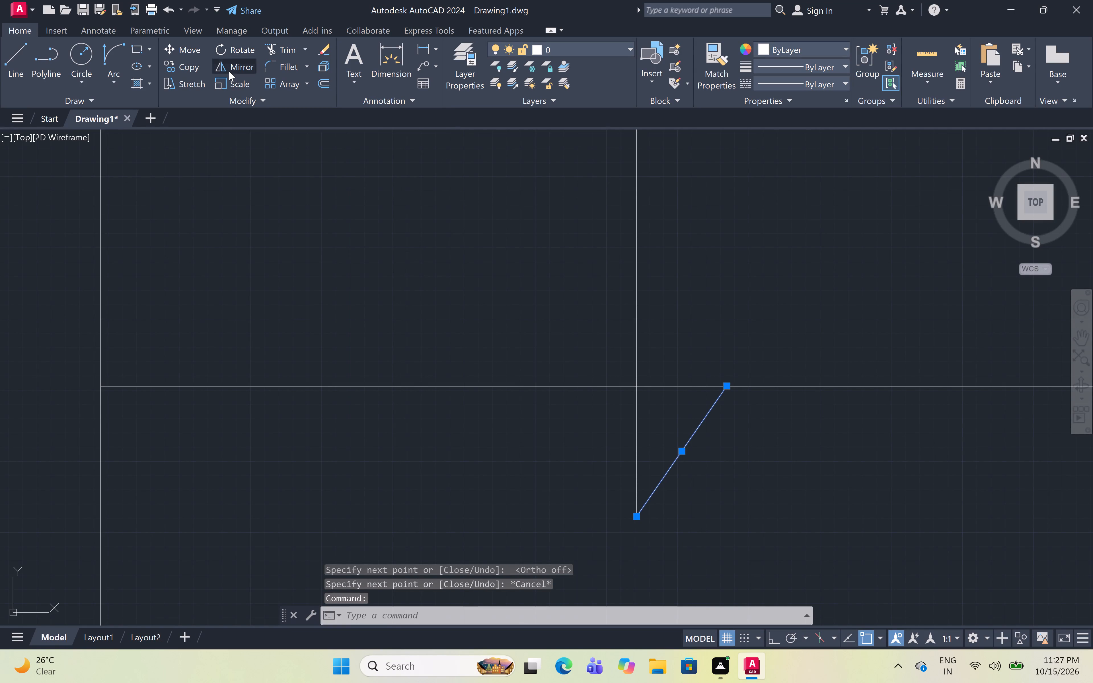
left_click(765, 633)
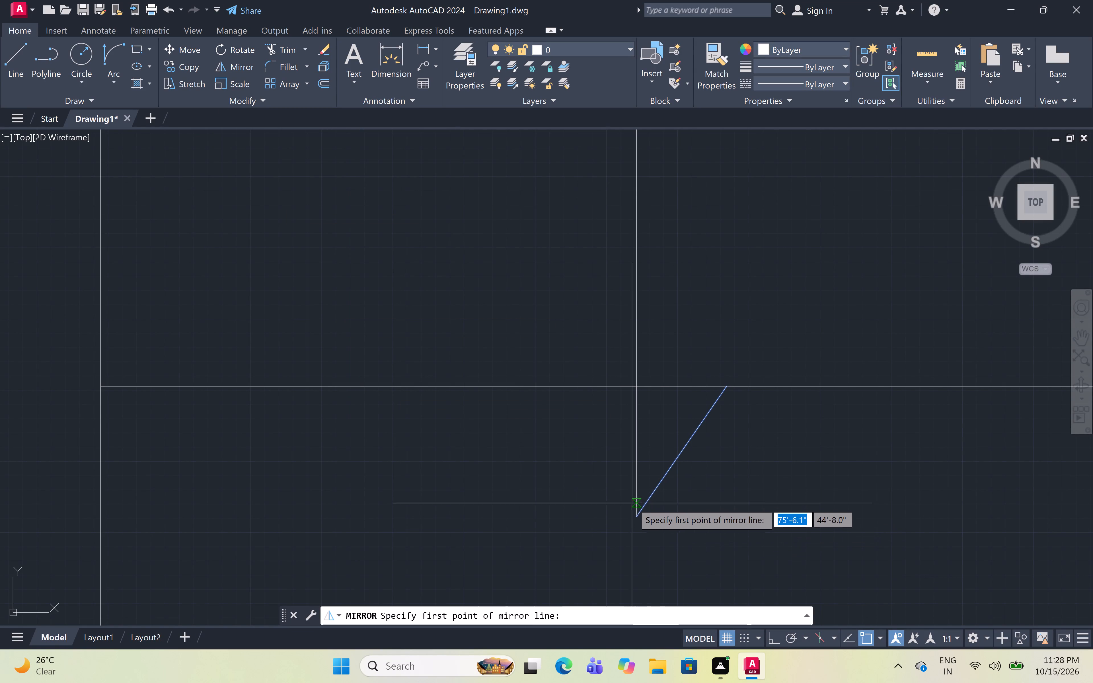
left_click(638, 515)
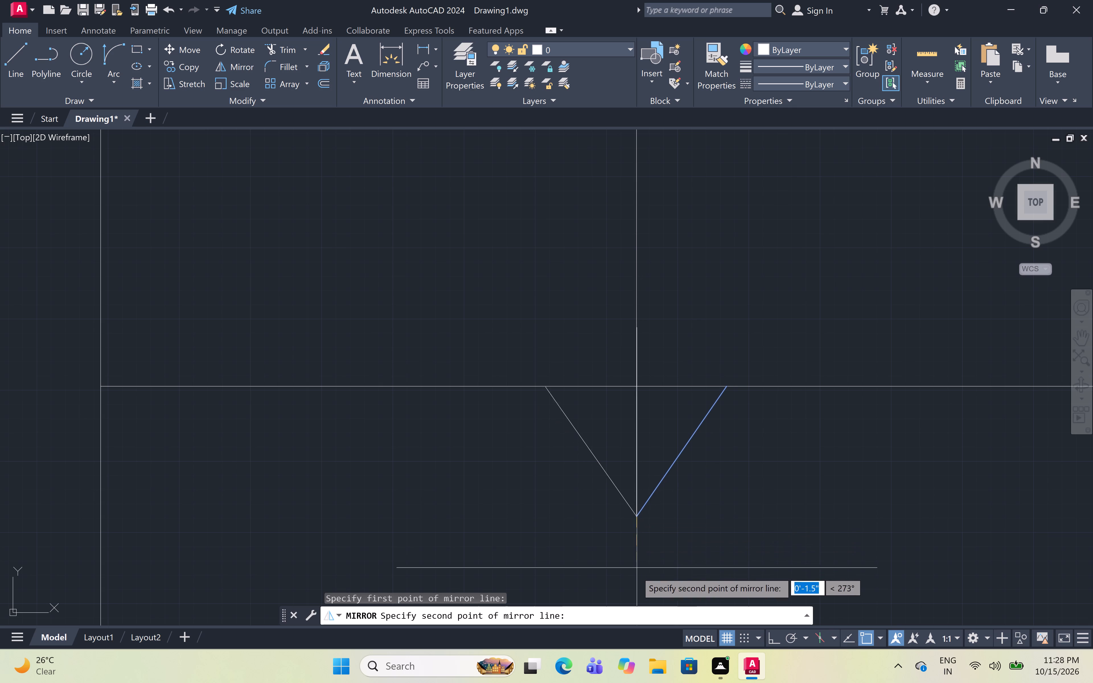
scroll(629, 594, "down", 1)
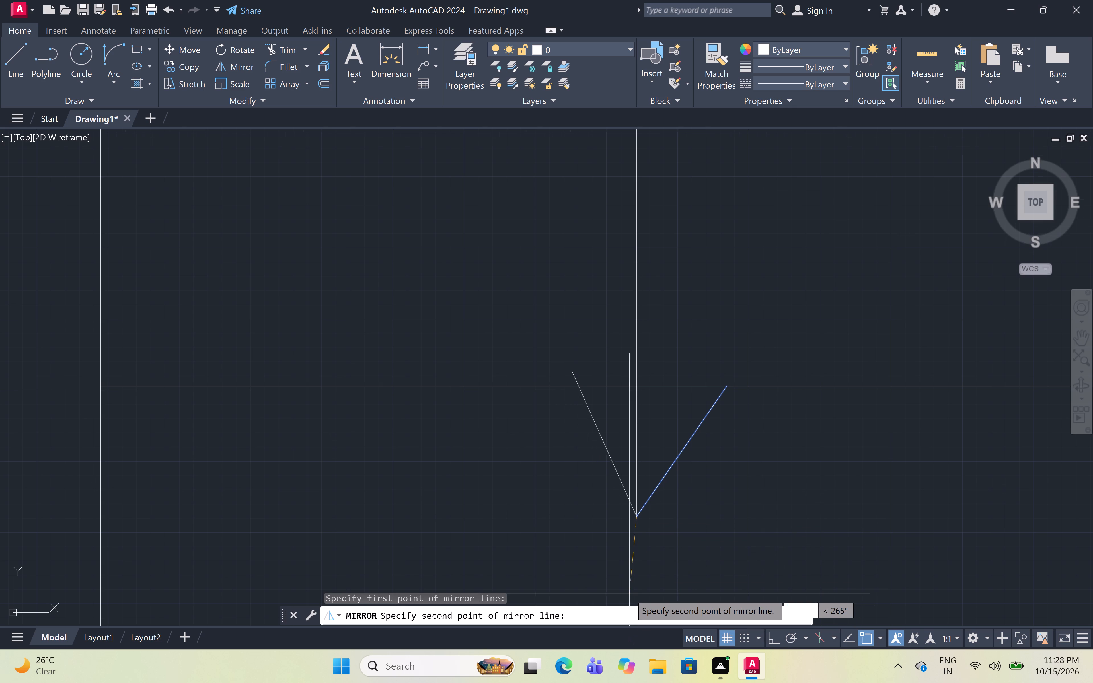
middle_click_drag(630, 575, 630, 571)
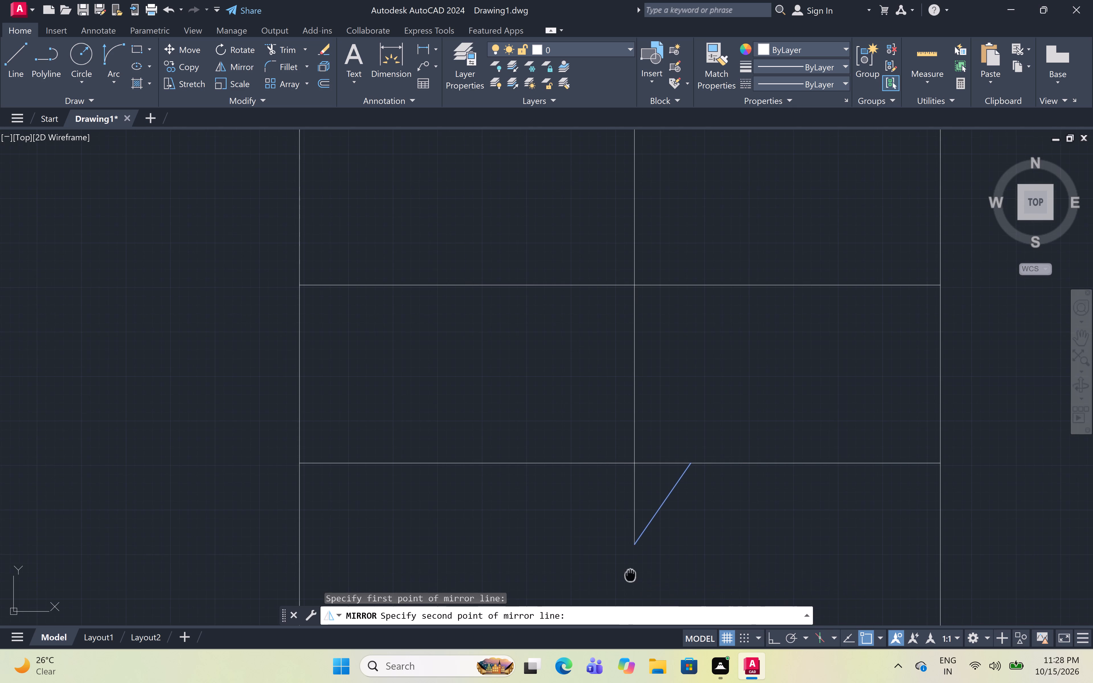
middle_click_drag(630, 571, 619, 497)
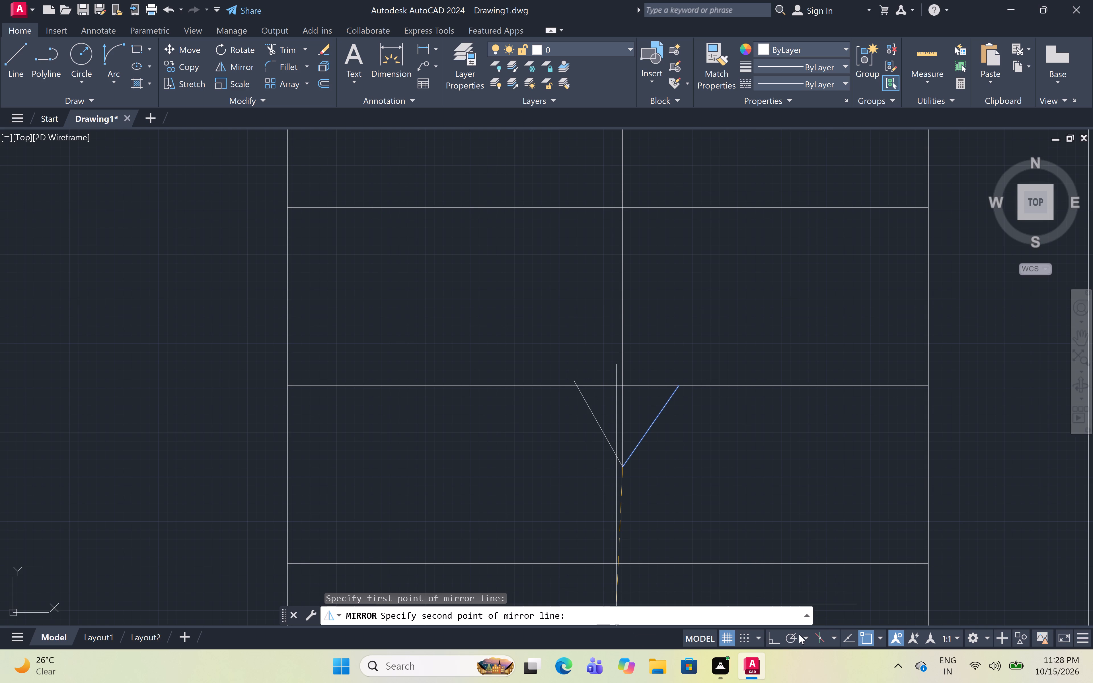
left_click(778, 638)
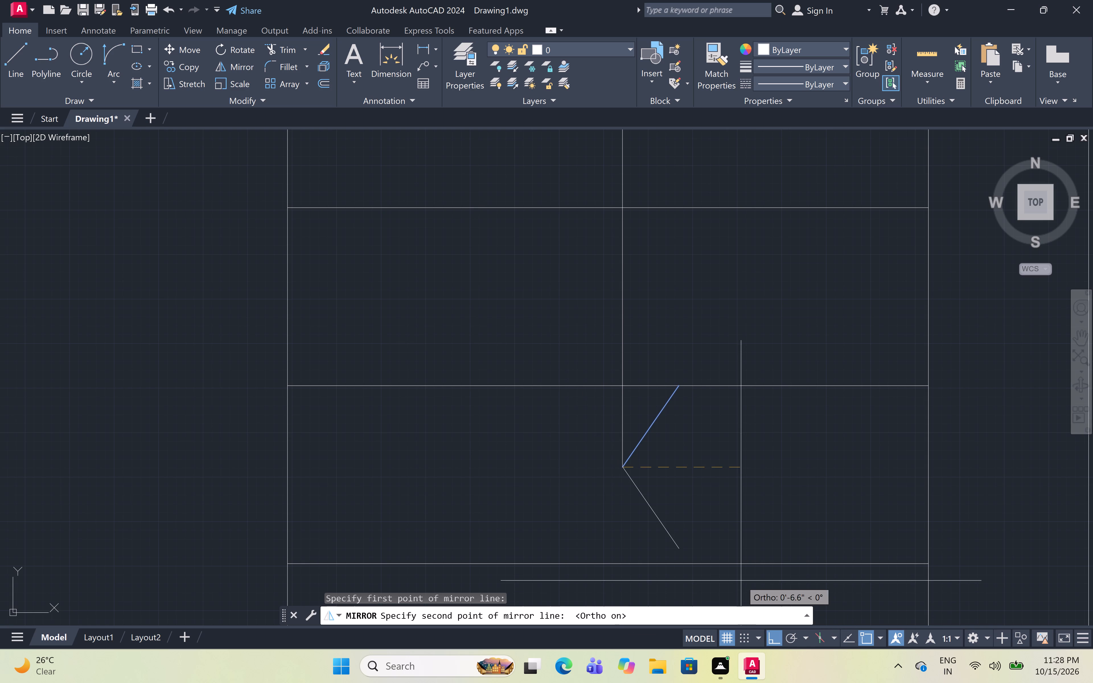
middle_click_drag(628, 548, 626, 441)
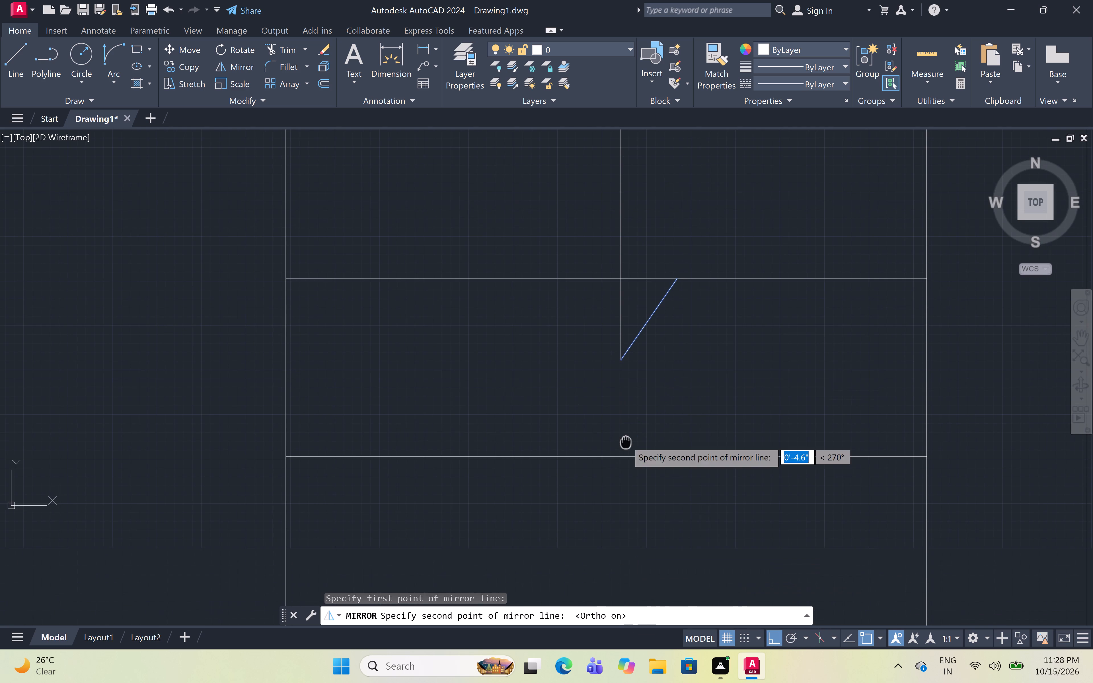
scroll(626, 442, "down", 1)
left_click(622, 471)
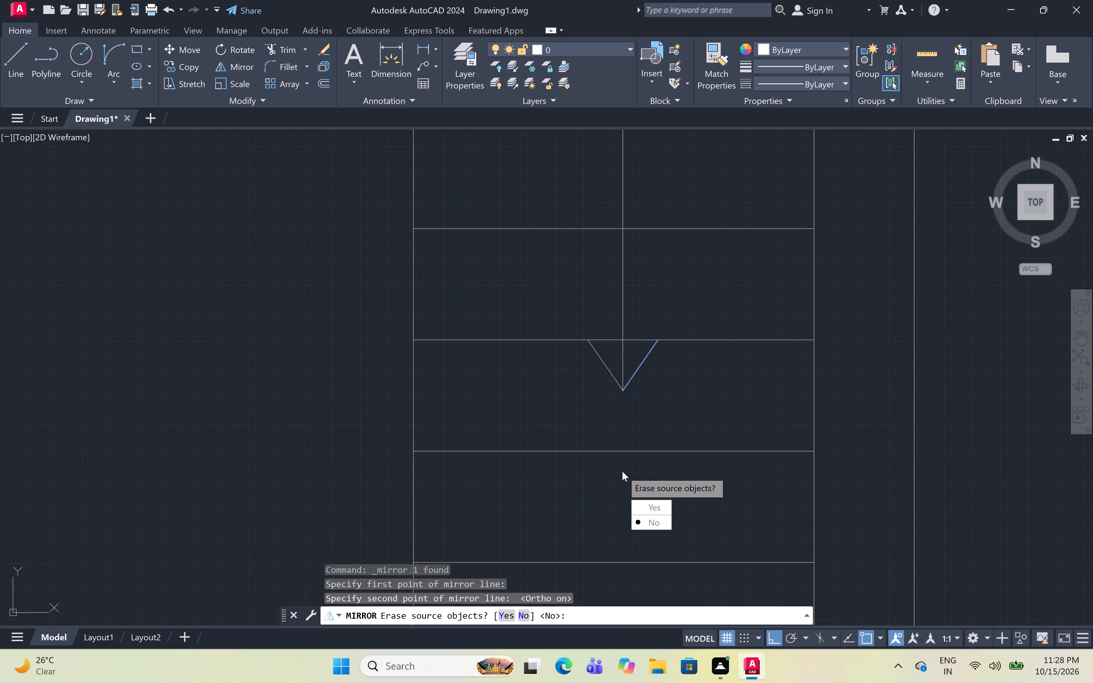
type("n")
key("space")
Insert the car block from the recent blocks into the empty space to the right of the floor plan.
scroll(630, 461, "down", 2)
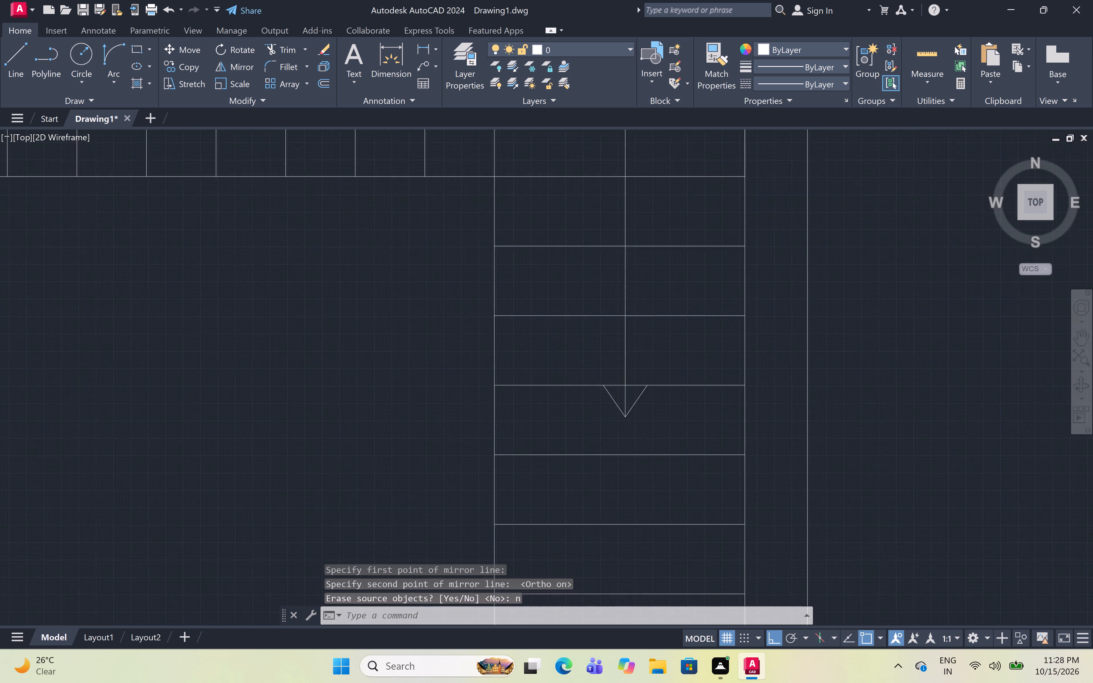
scroll(630, 461, "down", 2)
middle_click_drag(724, 372, 731, 365)
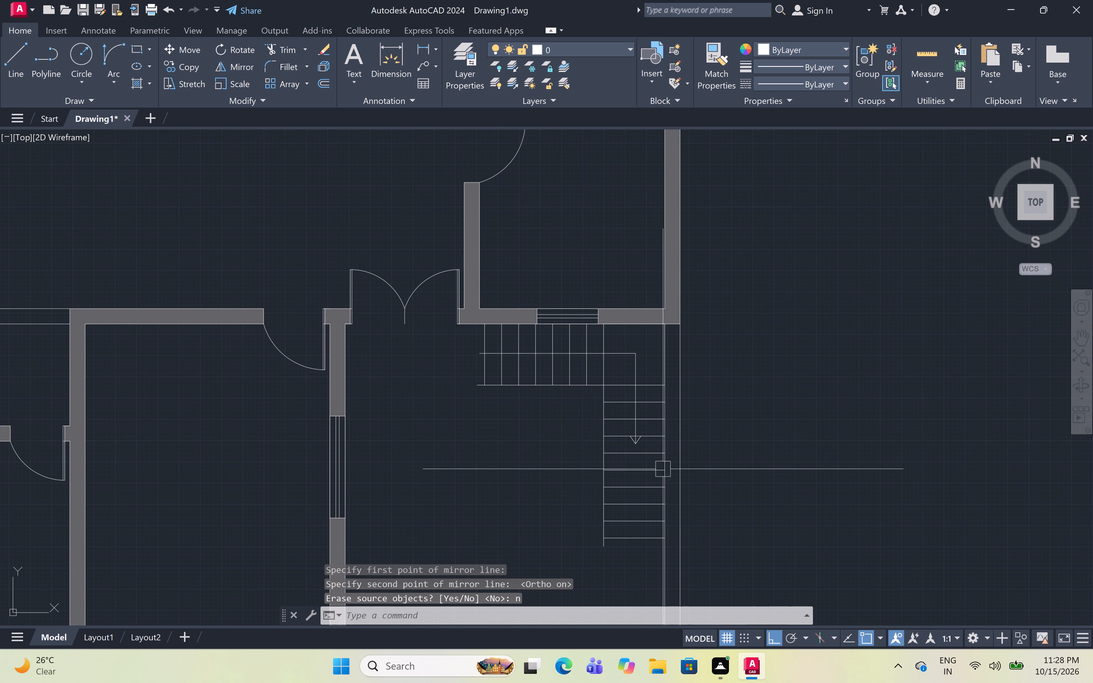
scroll(643, 471, "down", 1)
middle_click_drag(591, 543, 599, 446)
scroll(599, 446, "down", 1)
middle_click_drag(595, 475, 593, 475)
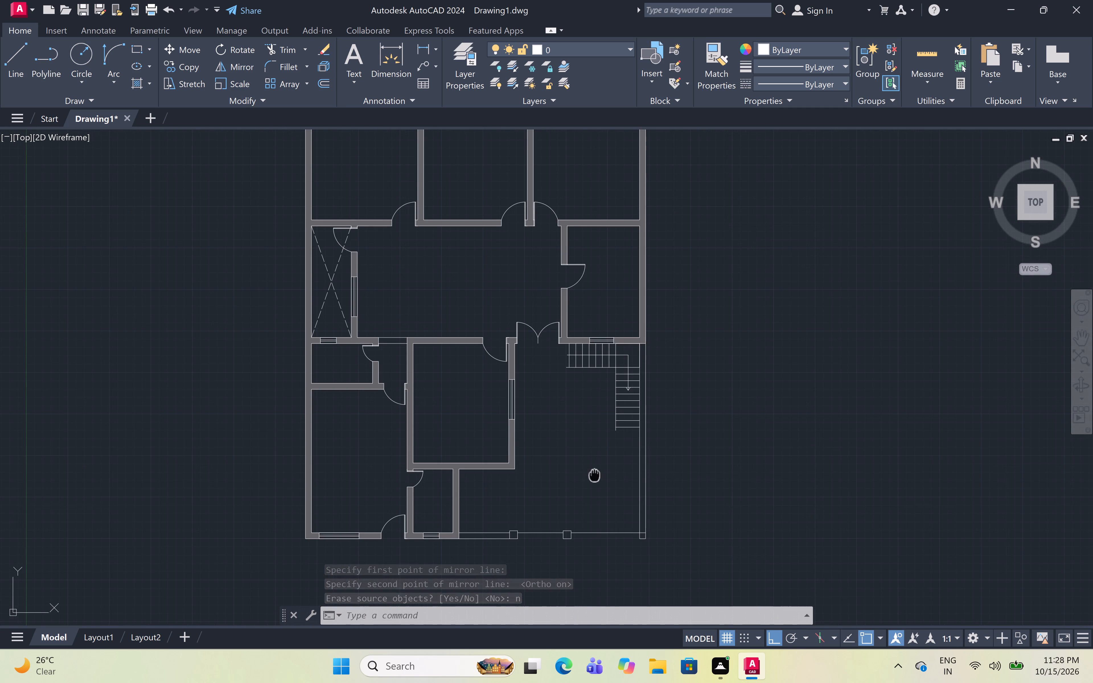
middle_click_drag(593, 475, 589, 470)
type("i")
key("space")
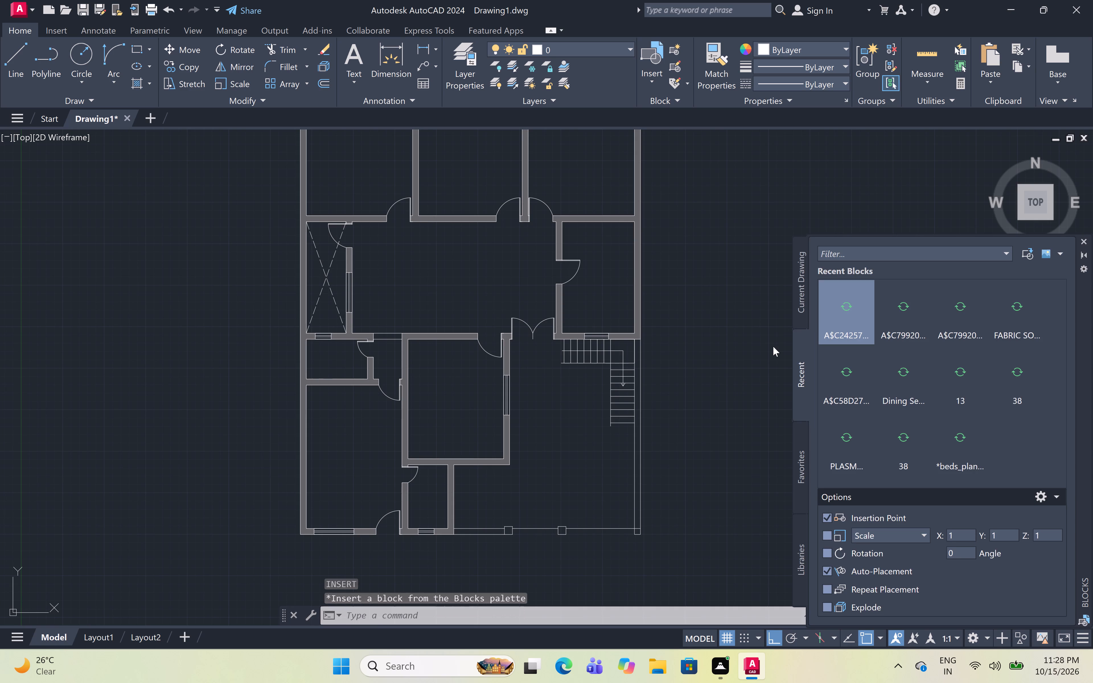
left_click(856, 300)
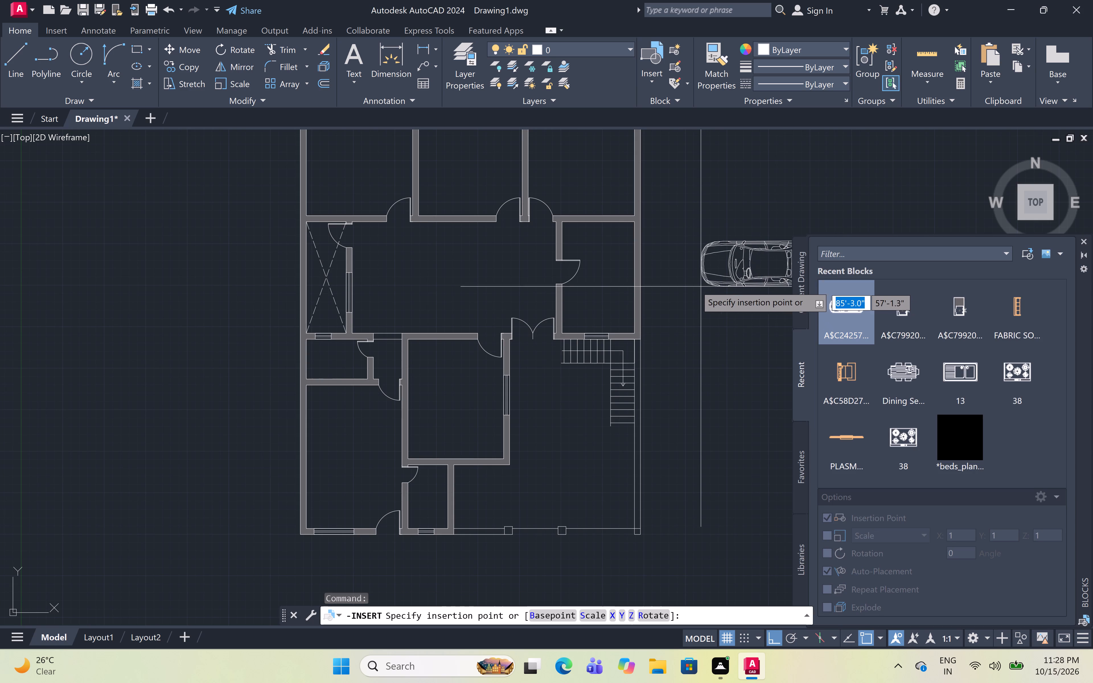
left_click(691, 284)
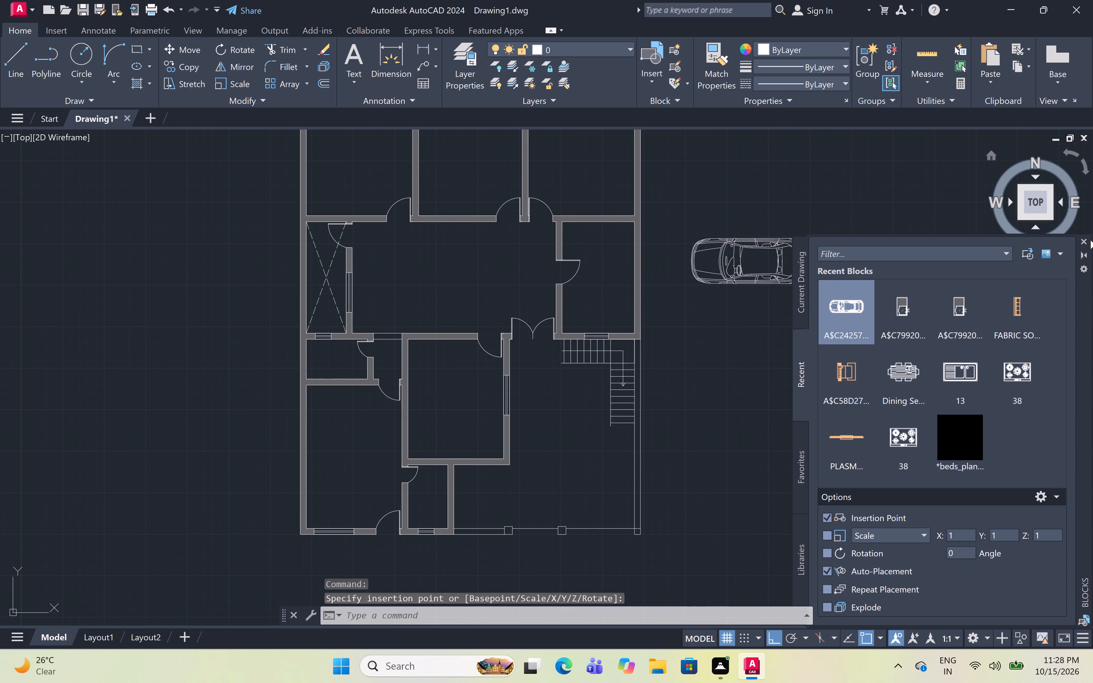
left_click(1086, 240)
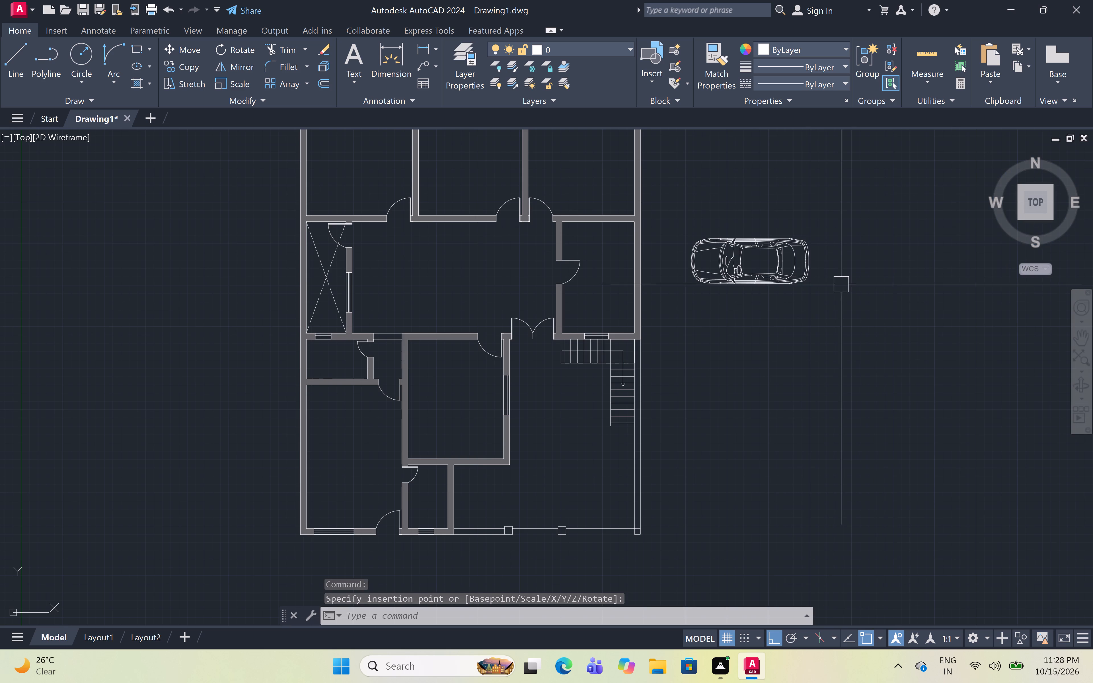
Rotate the car block by 270° so that it stands vertically with its front facing up.
left_click(790, 281)
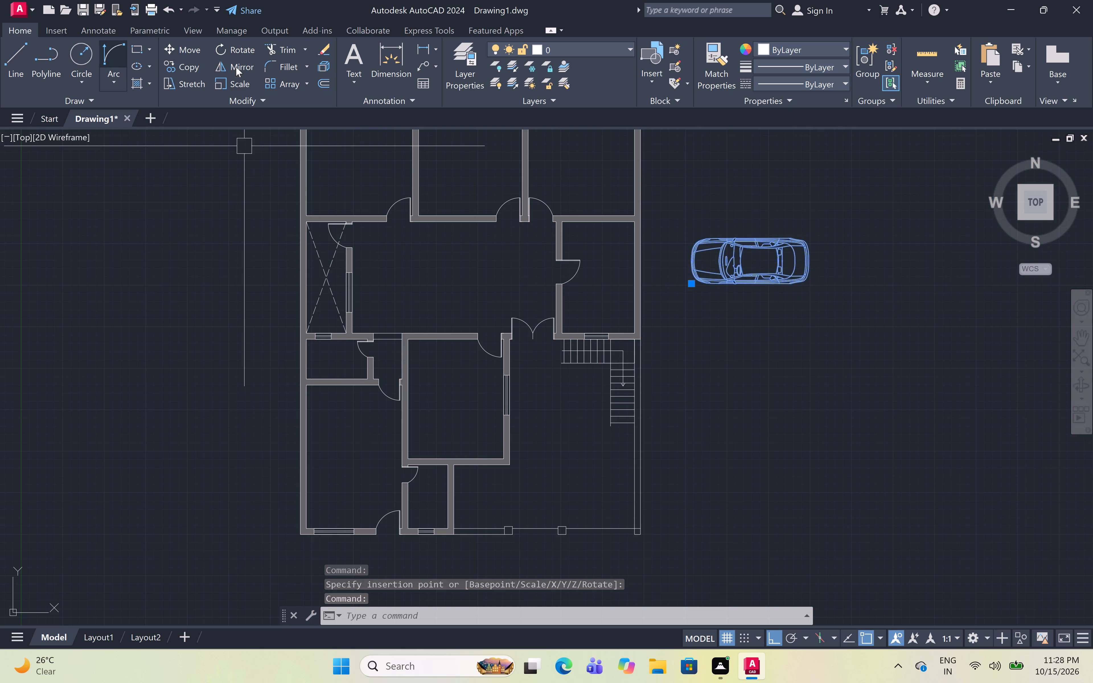
left_click(236, 54)
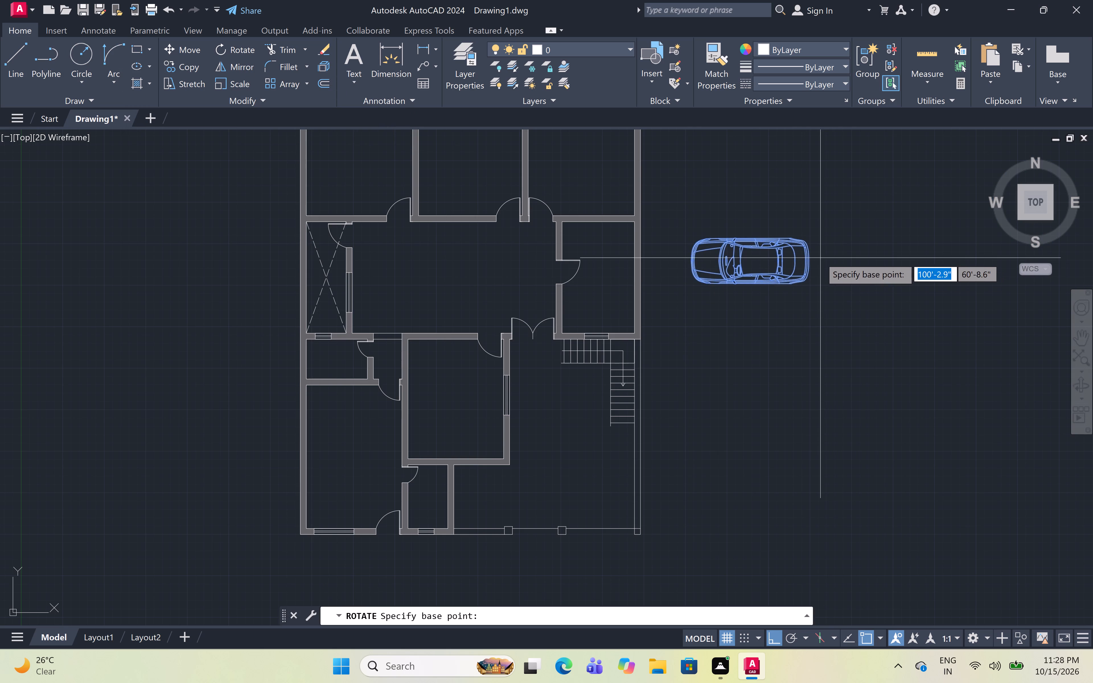
left_click(793, 261)
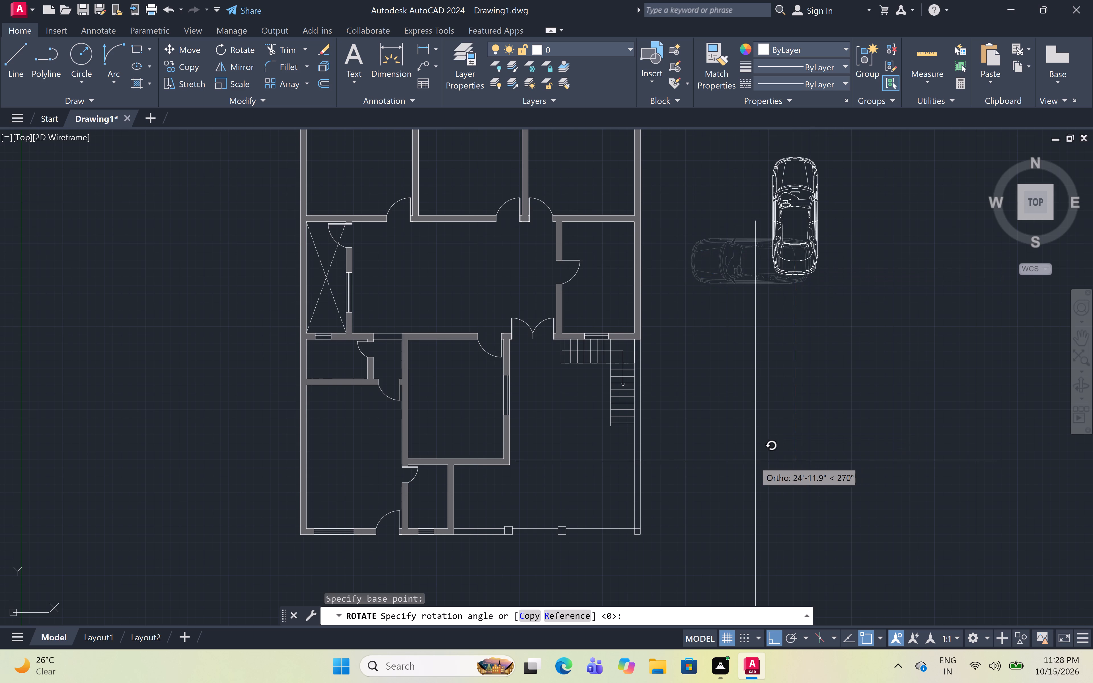
left_click(772, 524)
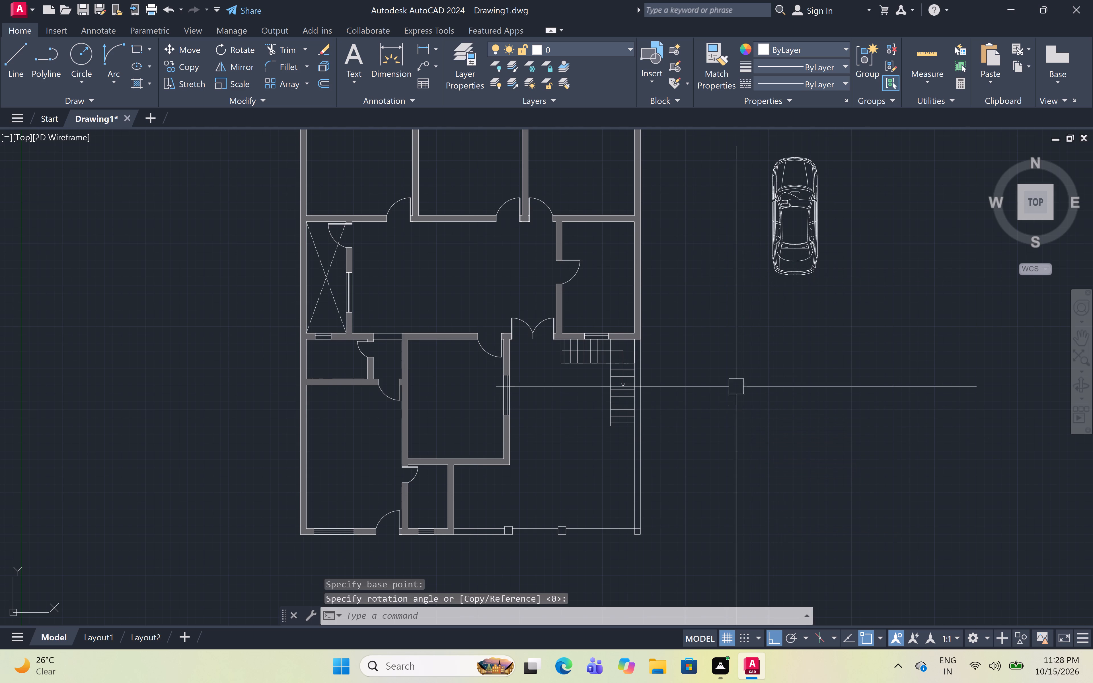
Copy the rotated car into the open parking area between the lower room's window wall and the stair.
scroll(735, 371, "down", 1)
middle_click_drag(735, 371, 741, 390)
left_click_drag(712, 235, 714, 250)
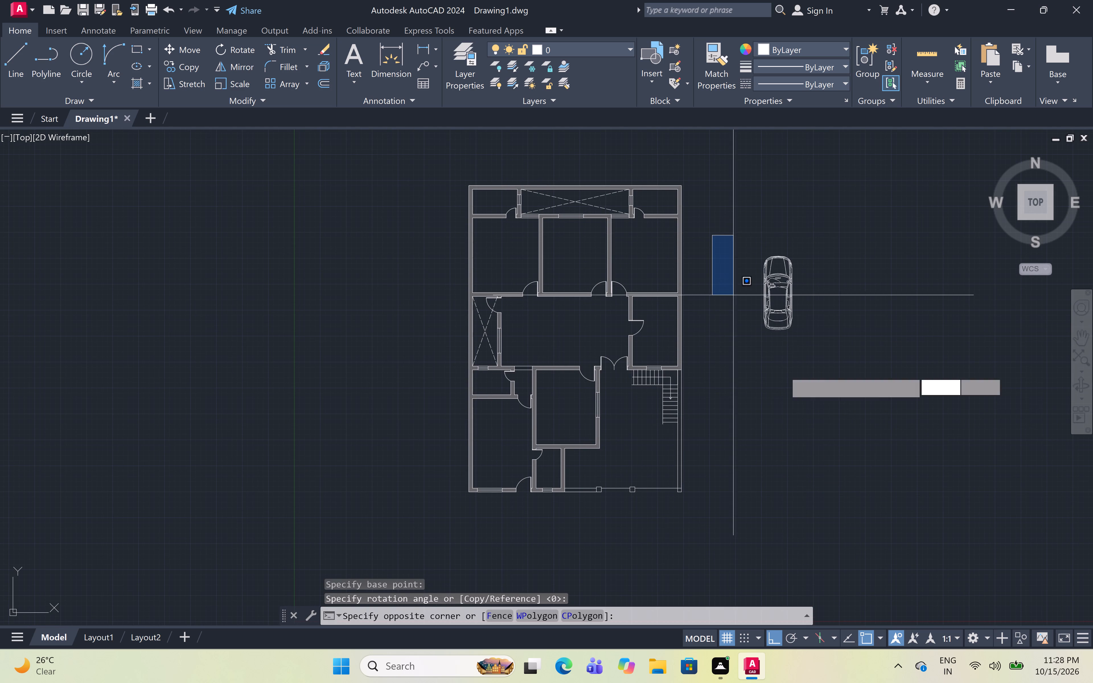
left_click(854, 416)
key("c")
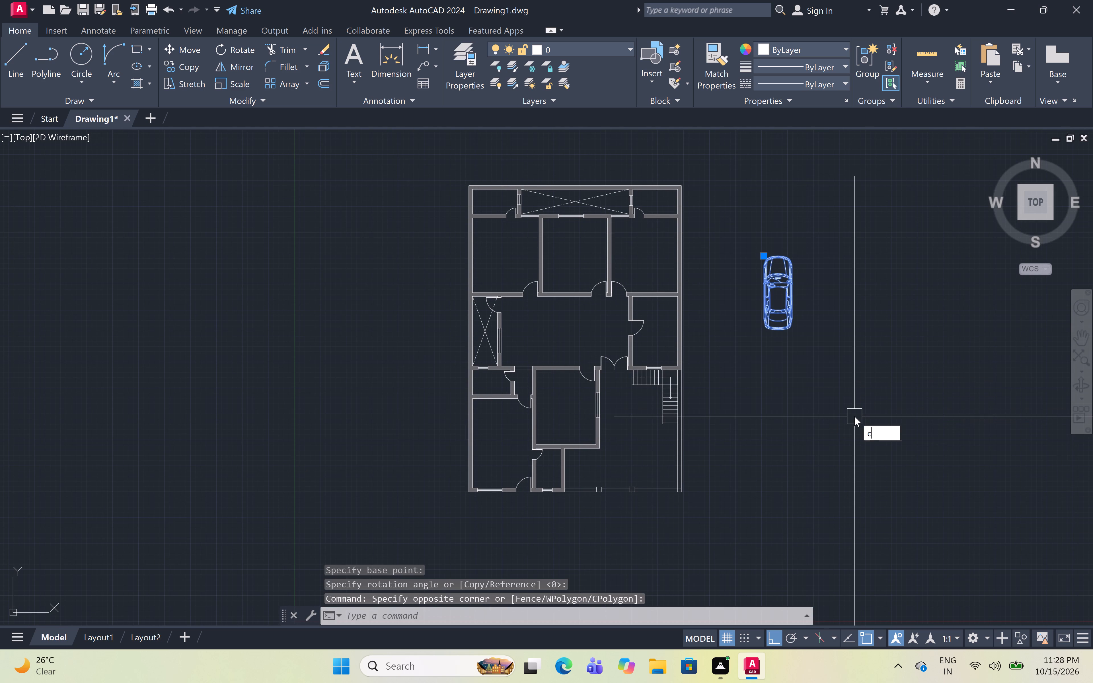
type("o")
key("space")
left_click(780, 301)
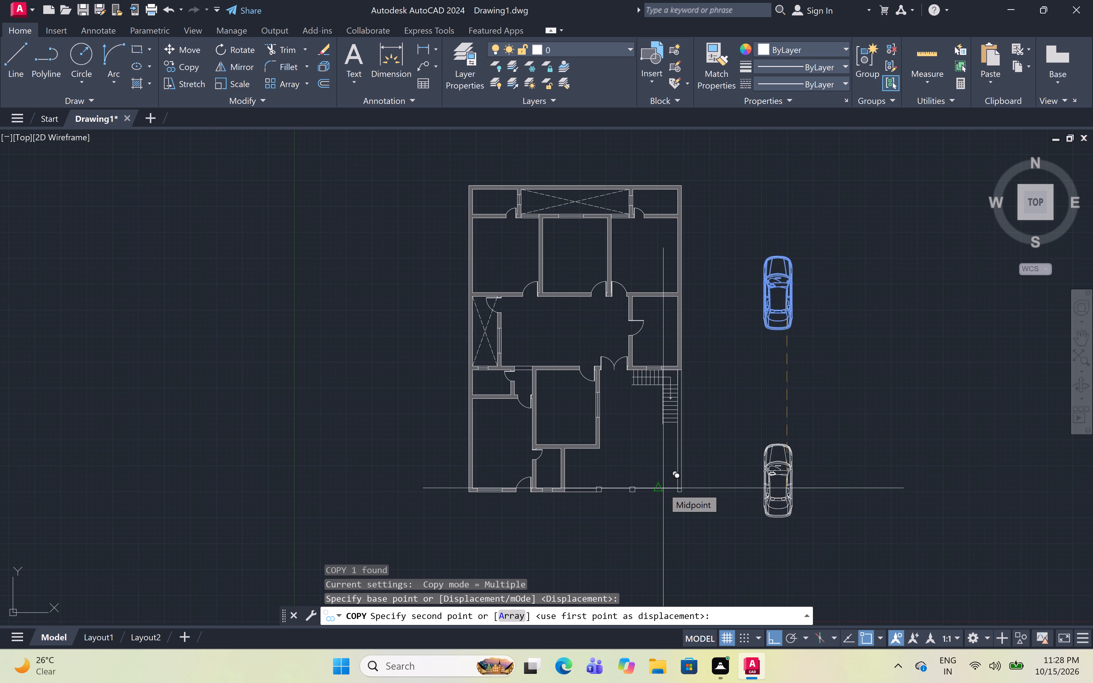
key("F8")
scroll(634, 468, "up", 3)
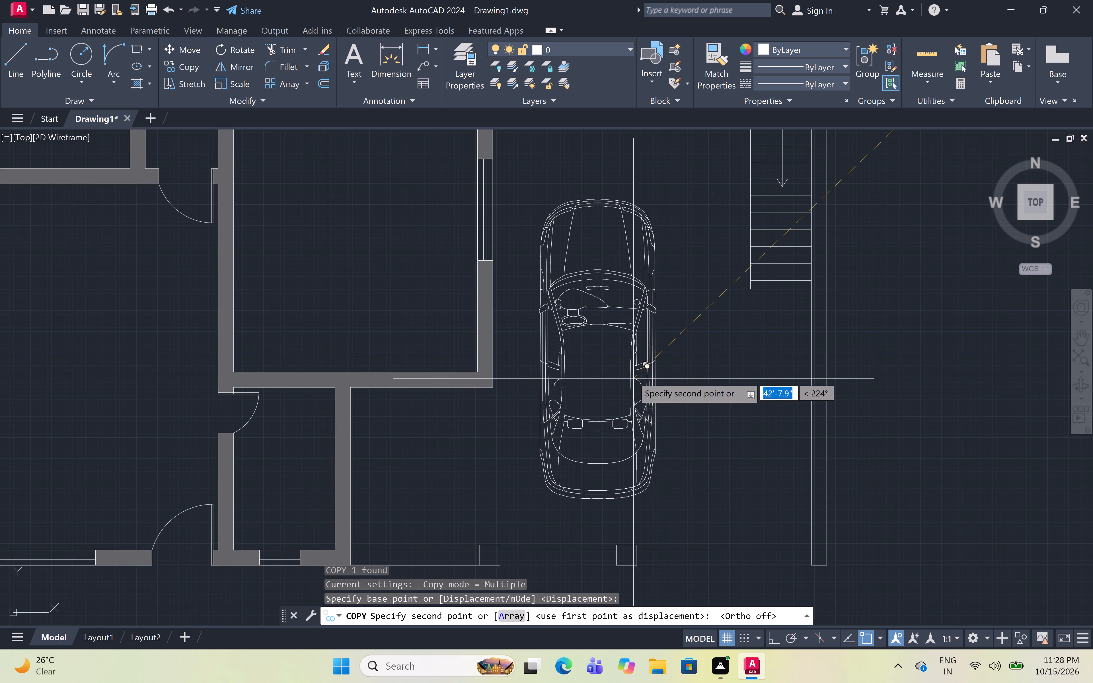
left_click(657, 358)
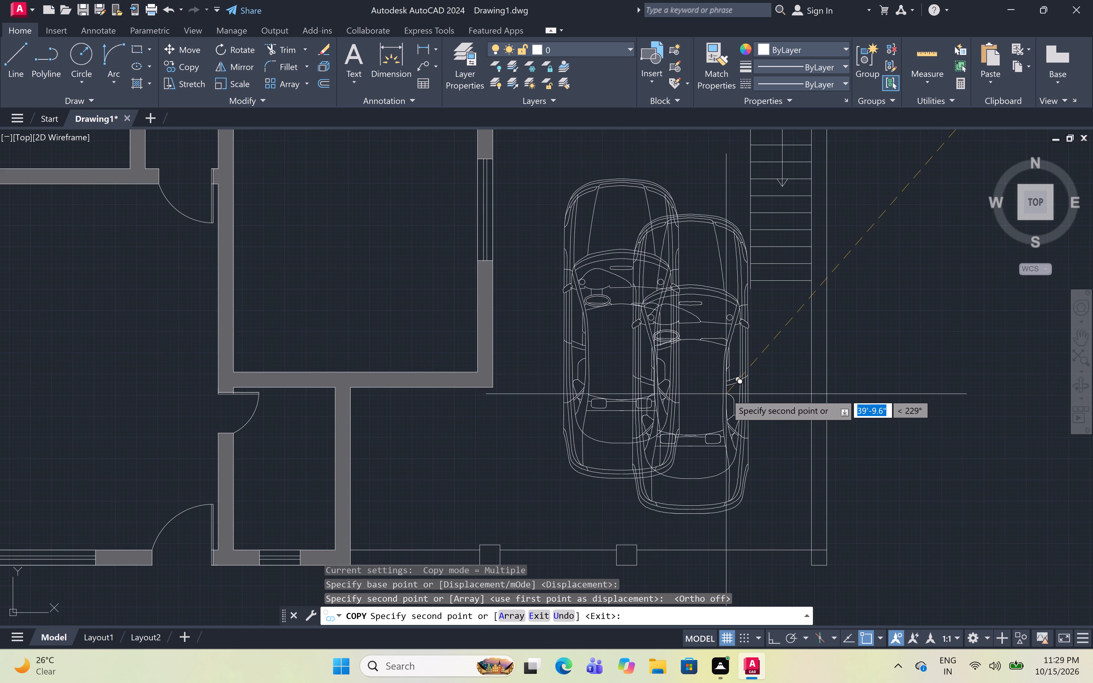
key("Escape")
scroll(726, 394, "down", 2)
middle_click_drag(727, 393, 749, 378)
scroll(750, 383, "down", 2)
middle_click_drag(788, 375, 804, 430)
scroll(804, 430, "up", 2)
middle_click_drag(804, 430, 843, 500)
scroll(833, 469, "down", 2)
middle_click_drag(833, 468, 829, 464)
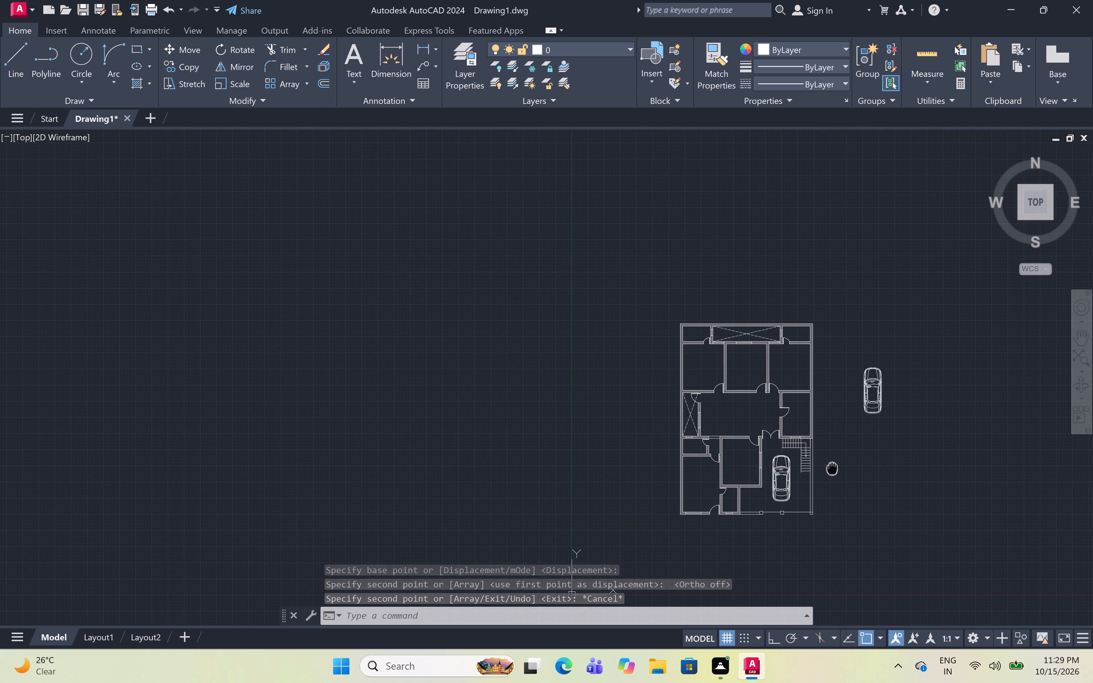
Delete the original car standing outside the floor plan, keeping the copy in the parking area.
middle_click_drag(829, 464, 810, 438)
left_click_drag(818, 284, 840, 322)
left_click(940, 398)
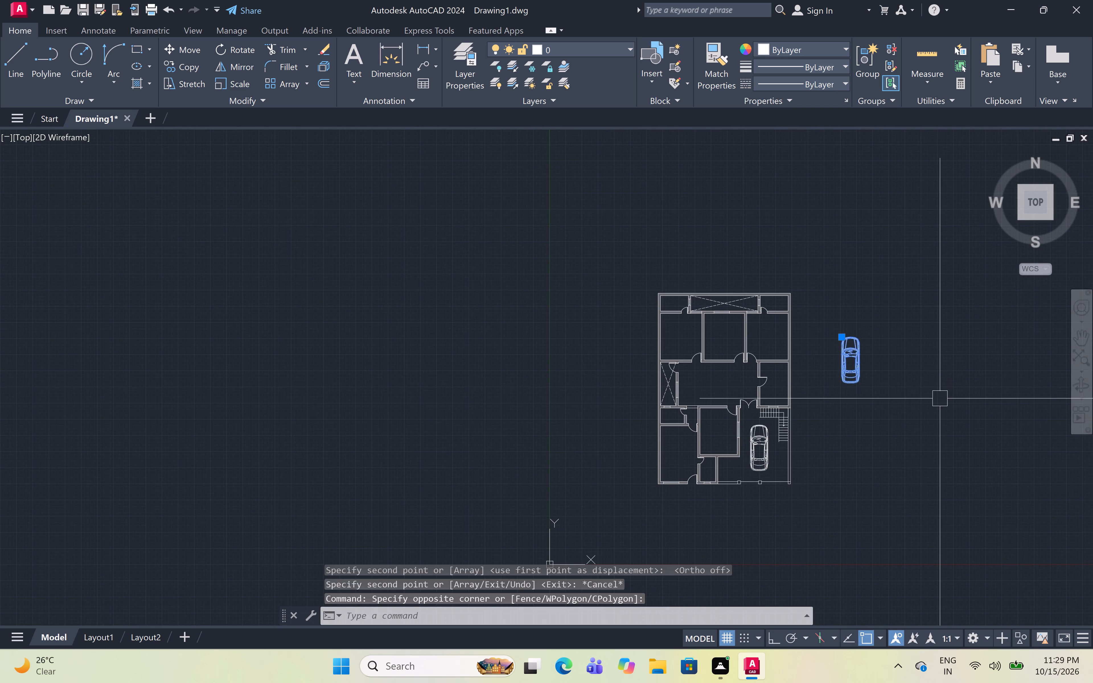
key("Delete")
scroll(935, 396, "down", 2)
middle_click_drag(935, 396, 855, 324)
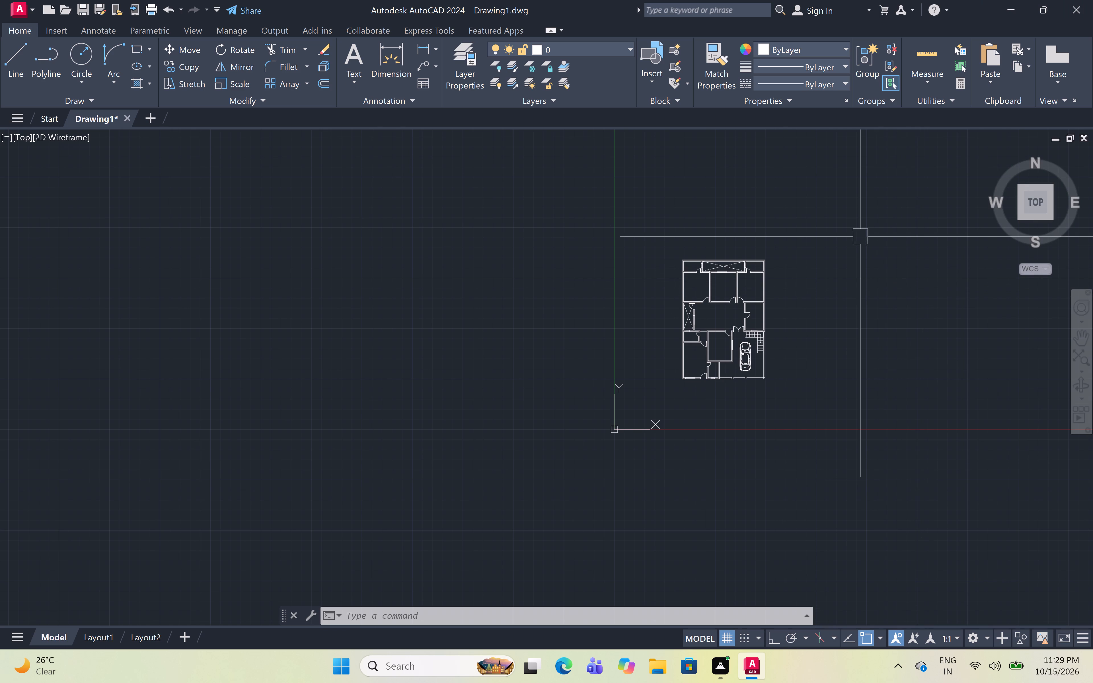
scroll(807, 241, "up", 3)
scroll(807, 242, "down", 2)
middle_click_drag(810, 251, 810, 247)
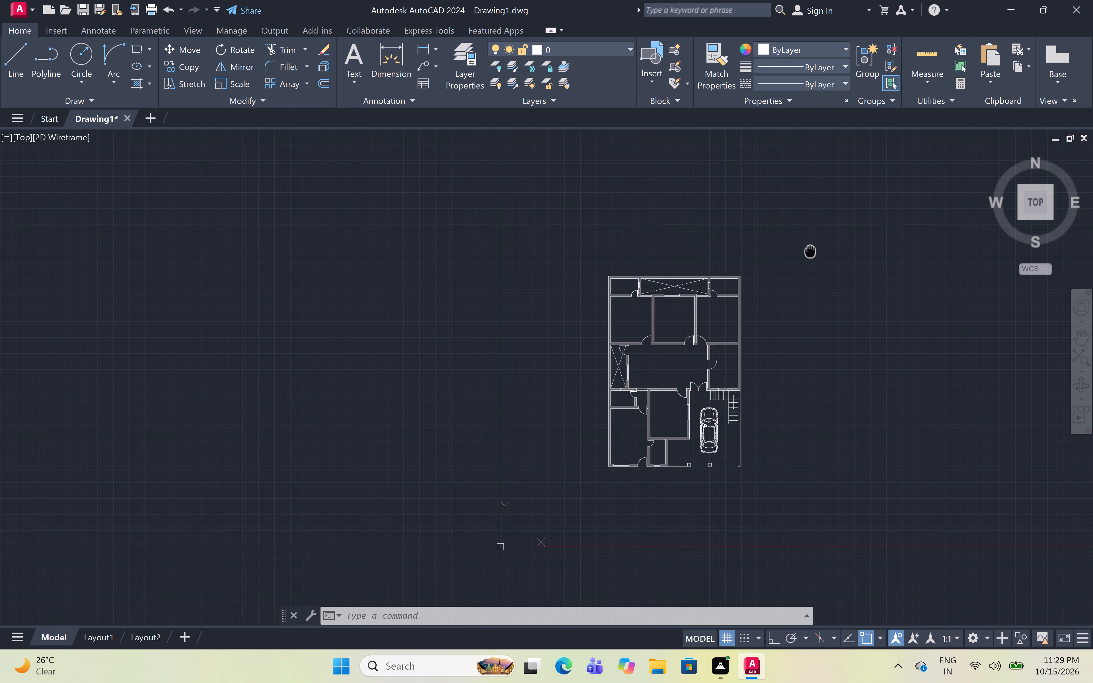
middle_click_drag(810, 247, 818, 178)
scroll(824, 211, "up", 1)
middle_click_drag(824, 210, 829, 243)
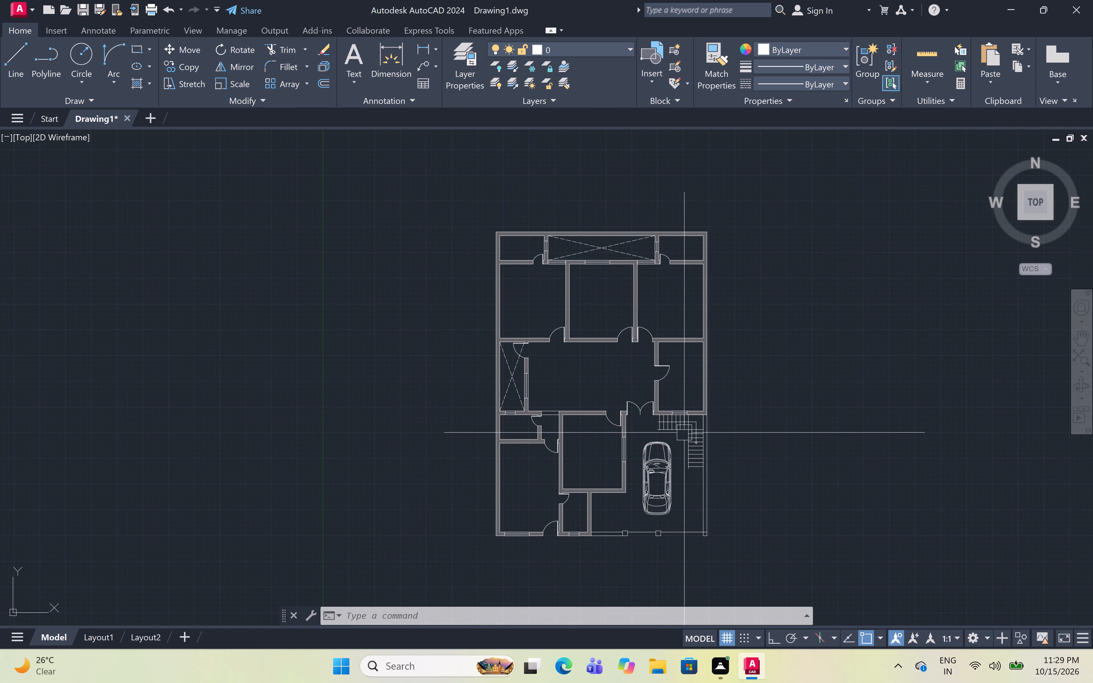
Open the recent drawing 13-9-26 floor plan (3).dwg as a source of furniture blocks.
left_click(30, 0)
left_click(17, 12)
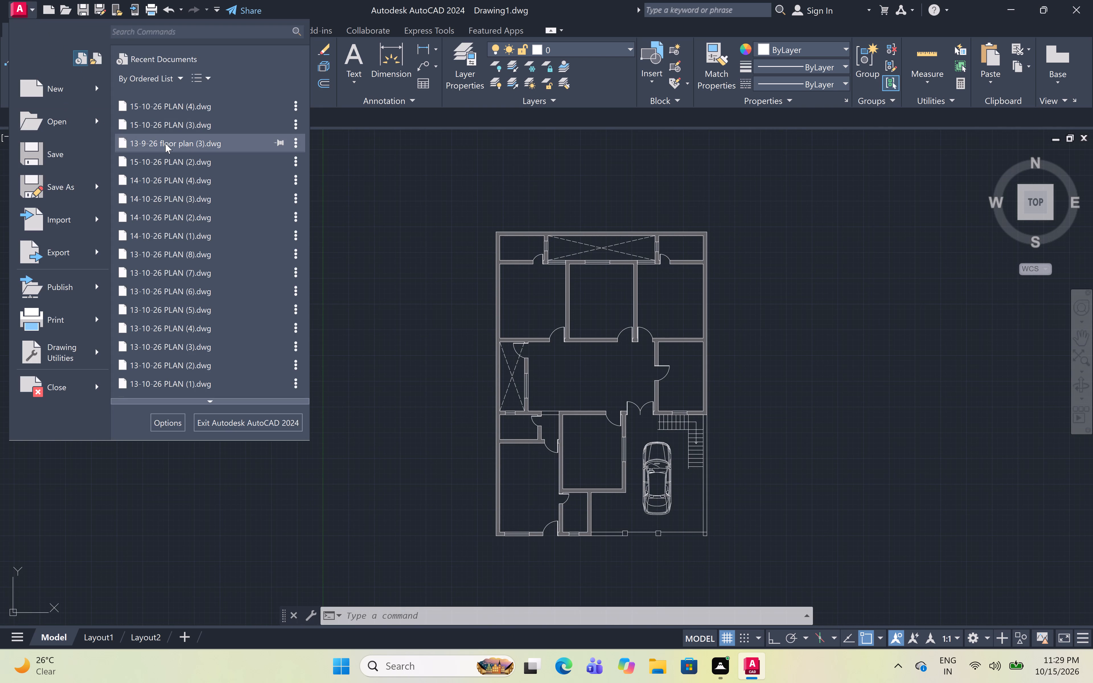
left_click(165, 143)
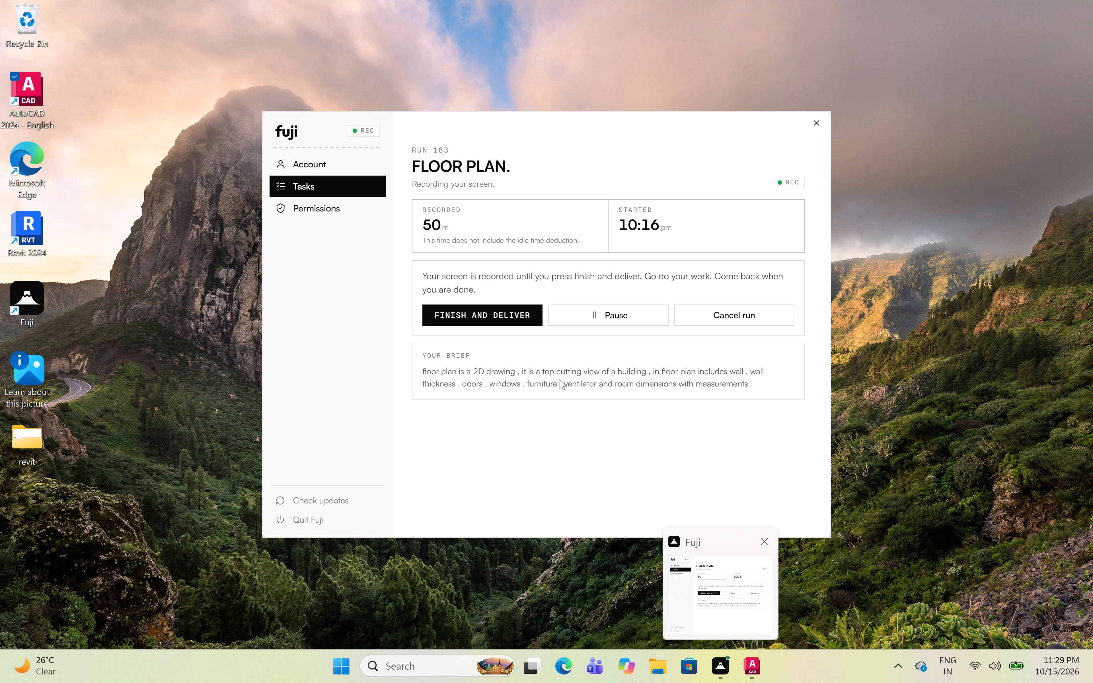
Copy all loose furniture and fixture blocks beside that plan and paste them into Drawing1, to the right of its floor plan.
middle_click_drag(781, 282, 725, 335)
middle_click_drag(770, 317, 717, 318)
left_click(728, 195)
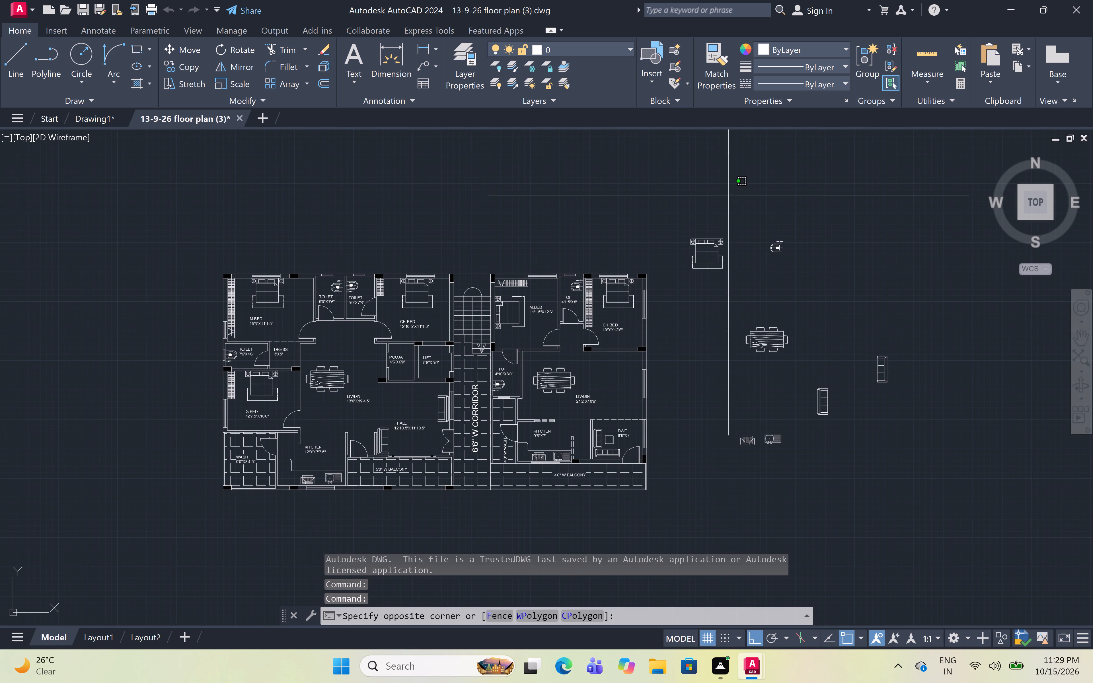
left_click(665, 219)
left_click_drag(664, 200, 666, 211)
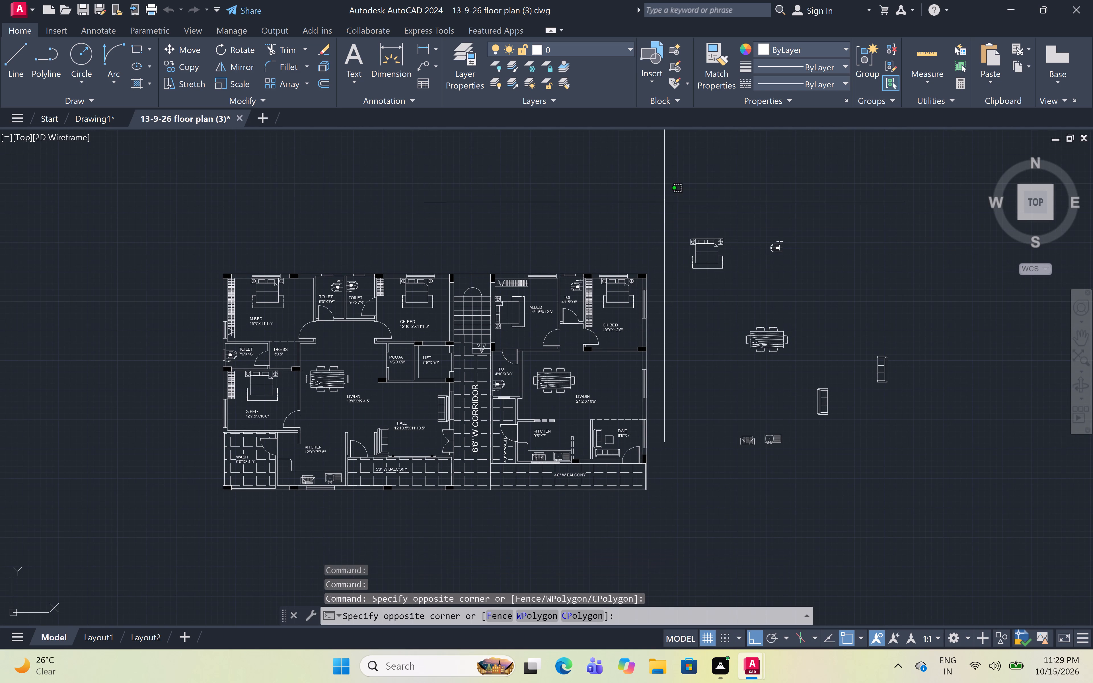
left_click(963, 558)
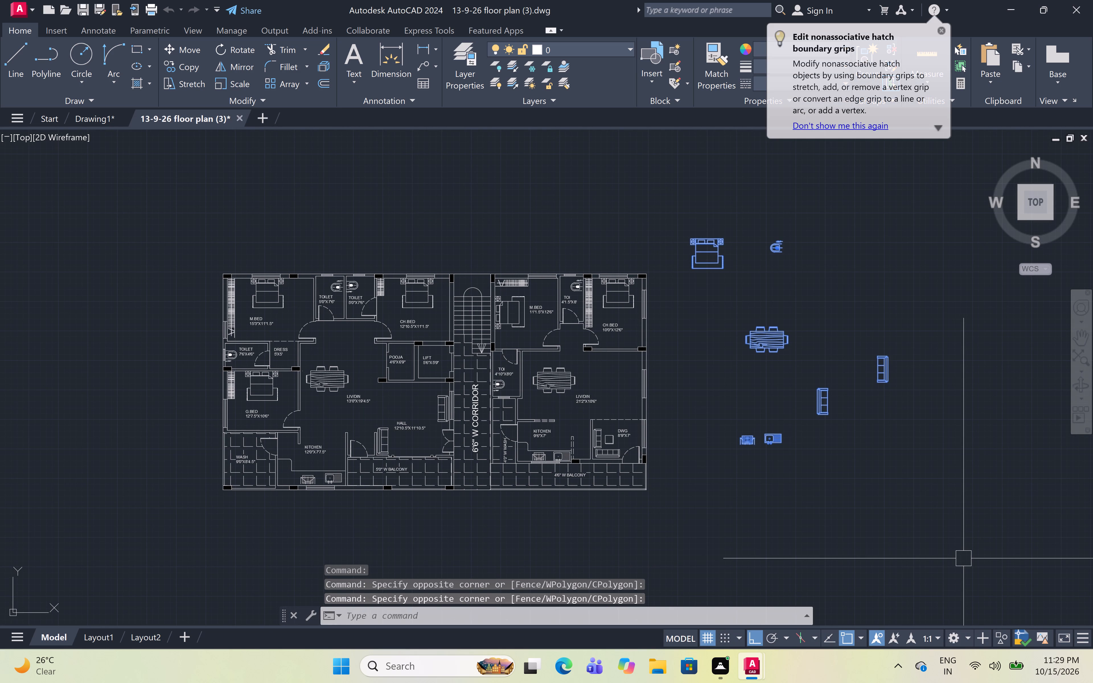
key("ctrl+c")
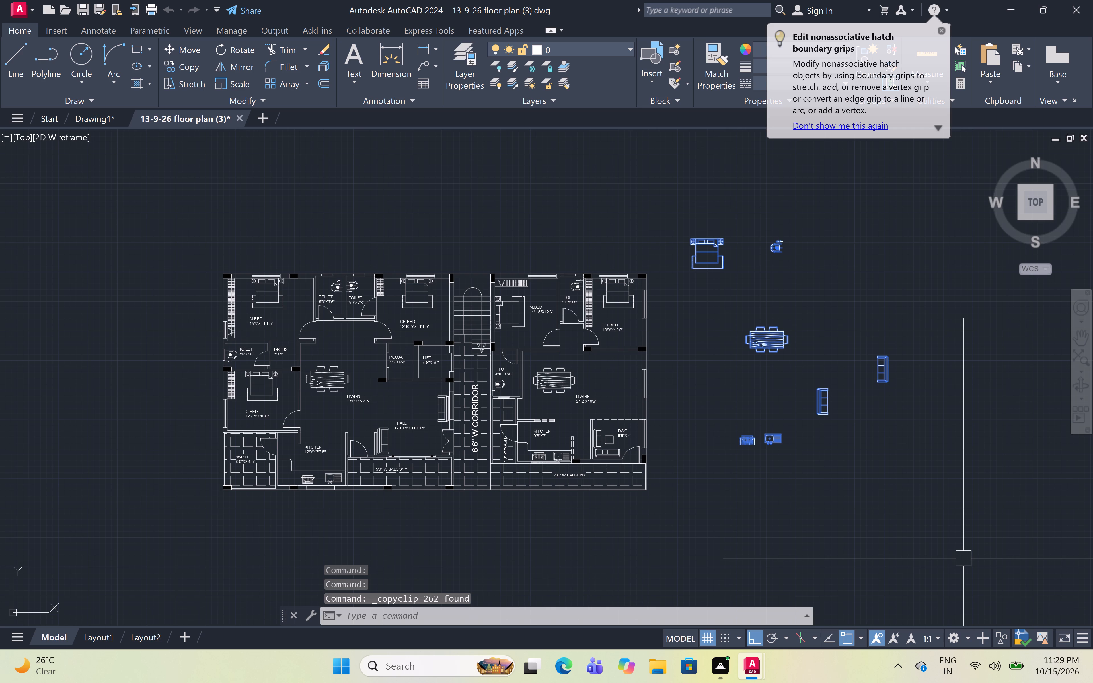
left_click(98, 112)
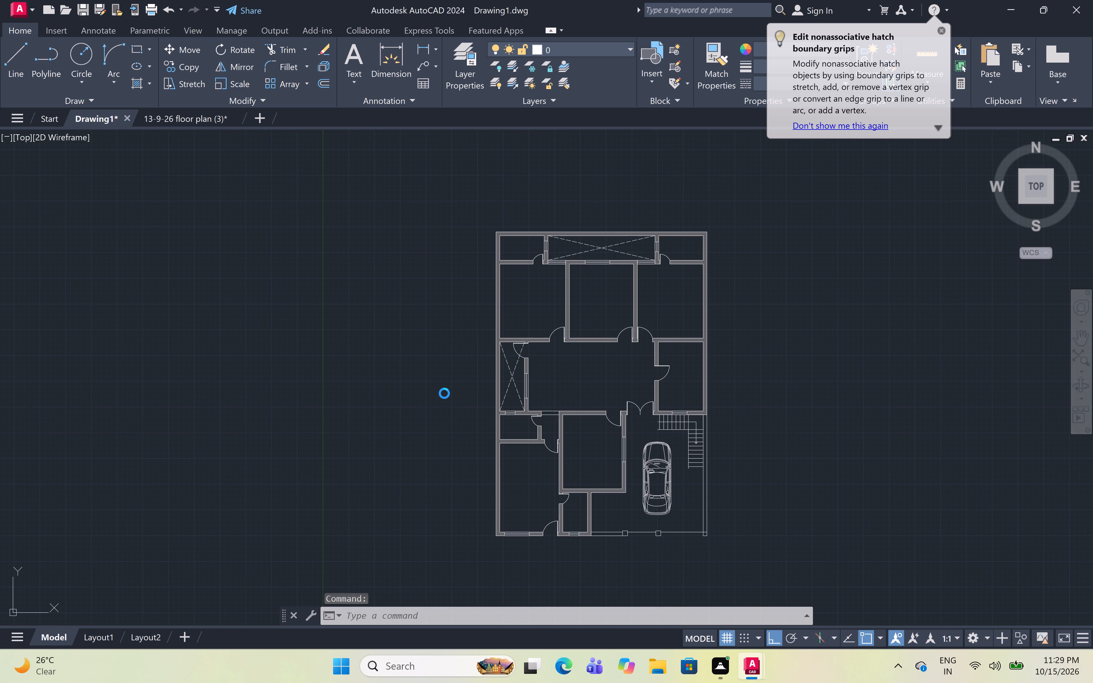
key("ctrl+v")
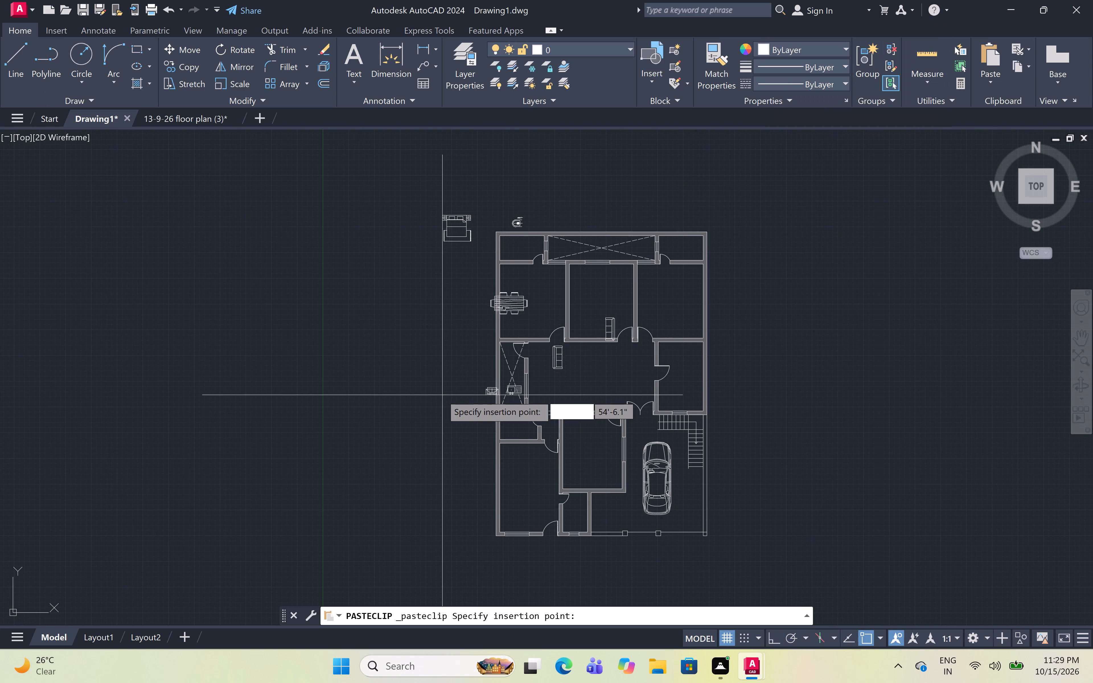
left_click(764, 460)
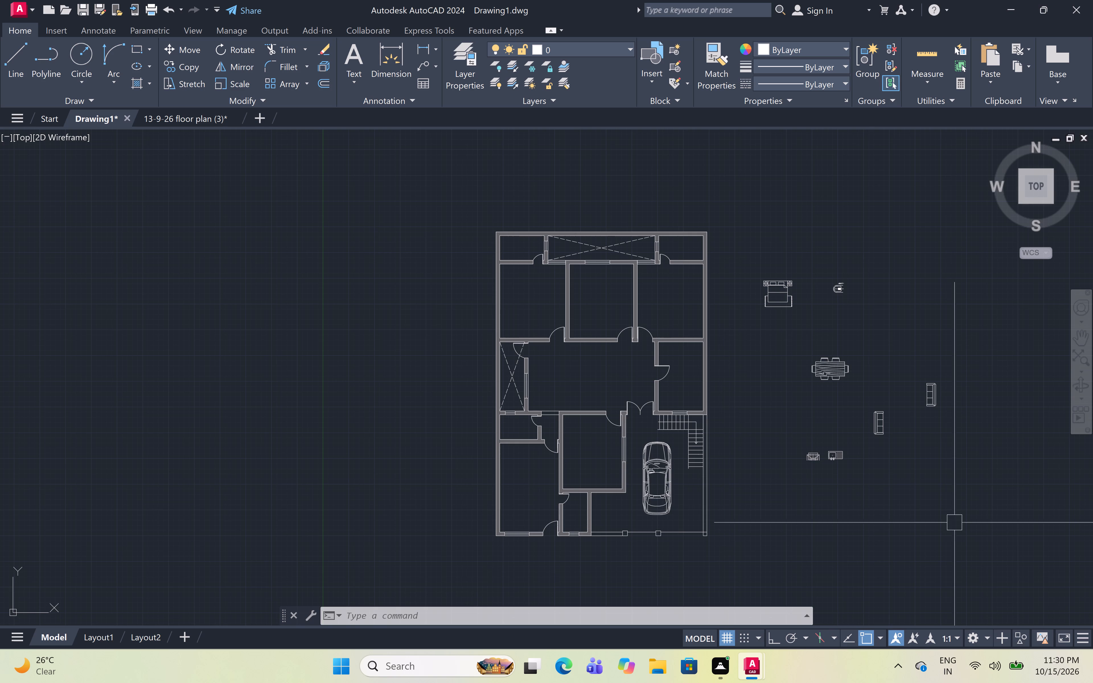
Rotate the pasted double bed 90° counterclockwise about its headboard with Ortho on, so the headboard faces left.
scroll(782, 272, "up", 2)
left_click(816, 238)
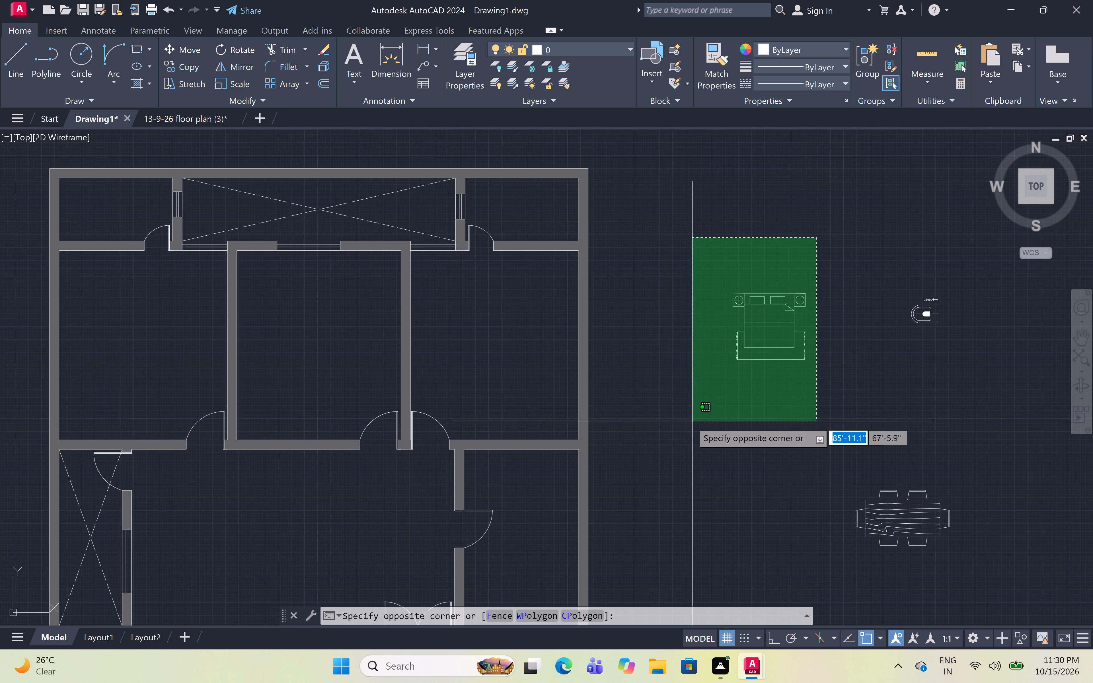
left_click(691, 421)
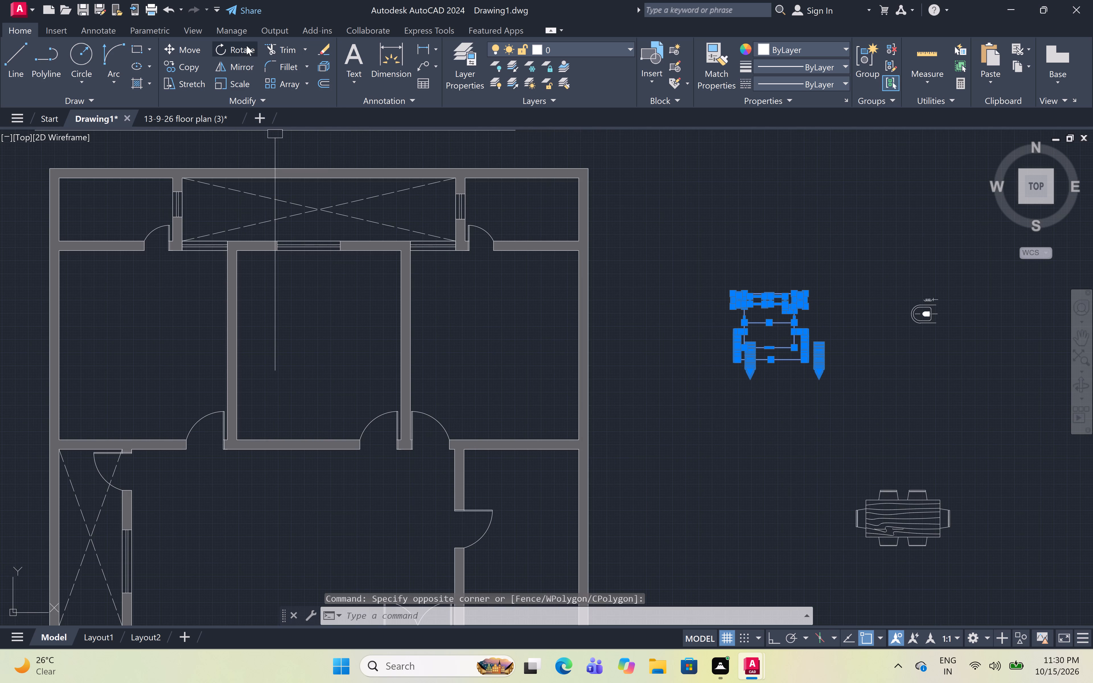
left_click(246, 46)
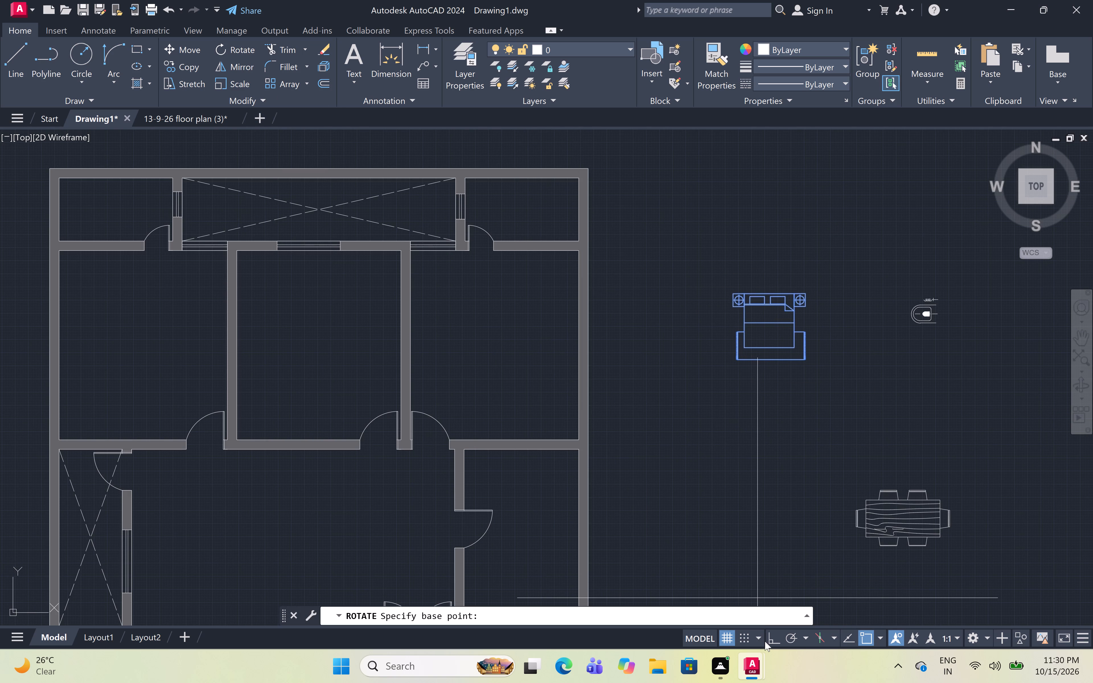
left_click(771, 641)
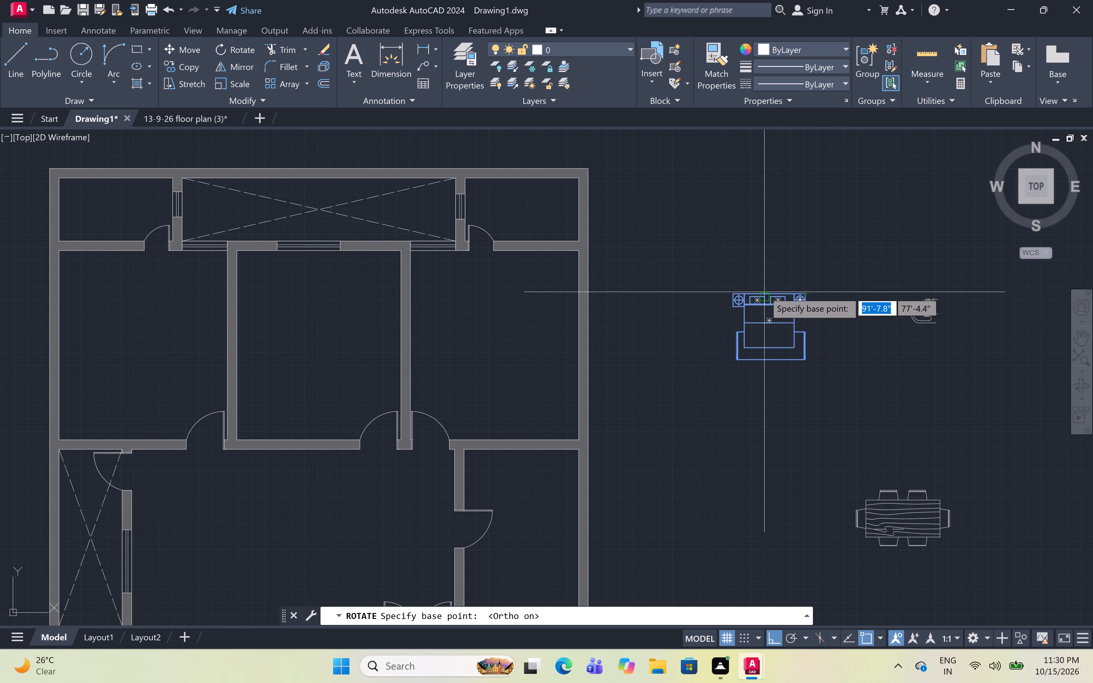
left_click(764, 292)
left_click(743, 213)
Copy the rotated bed from its headboard midpoint into the upper-left and upper-middle rooms, with the headboards near their left walls.
left_click_drag(742, 207, 753, 294)
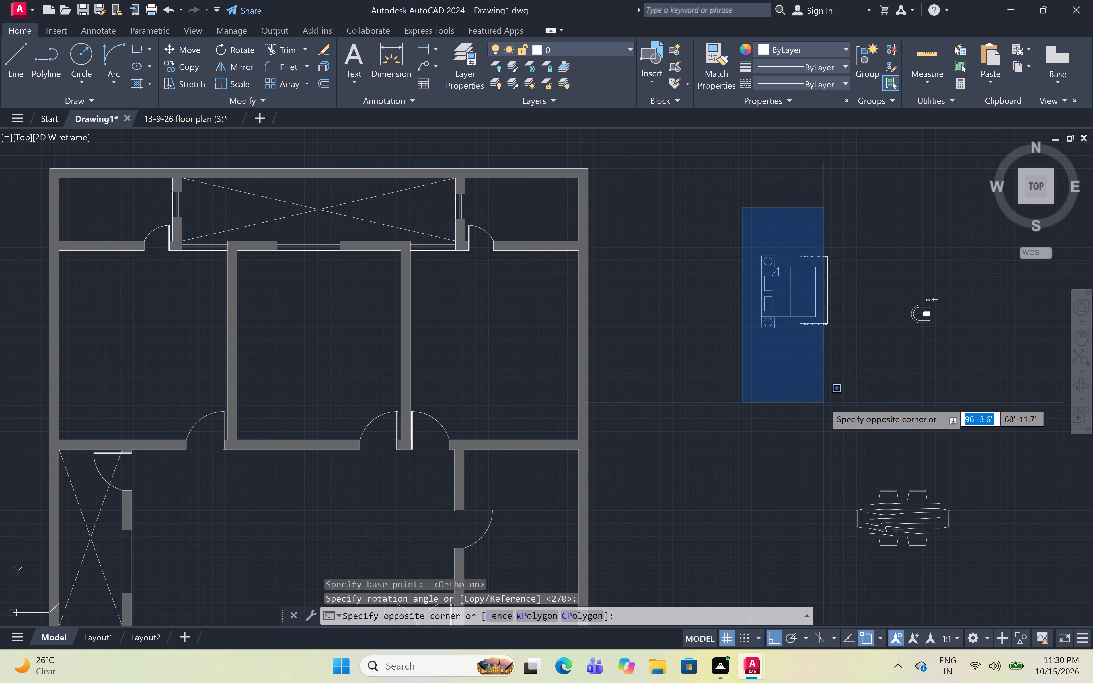
left_click(845, 399)
type("co")
key("space")
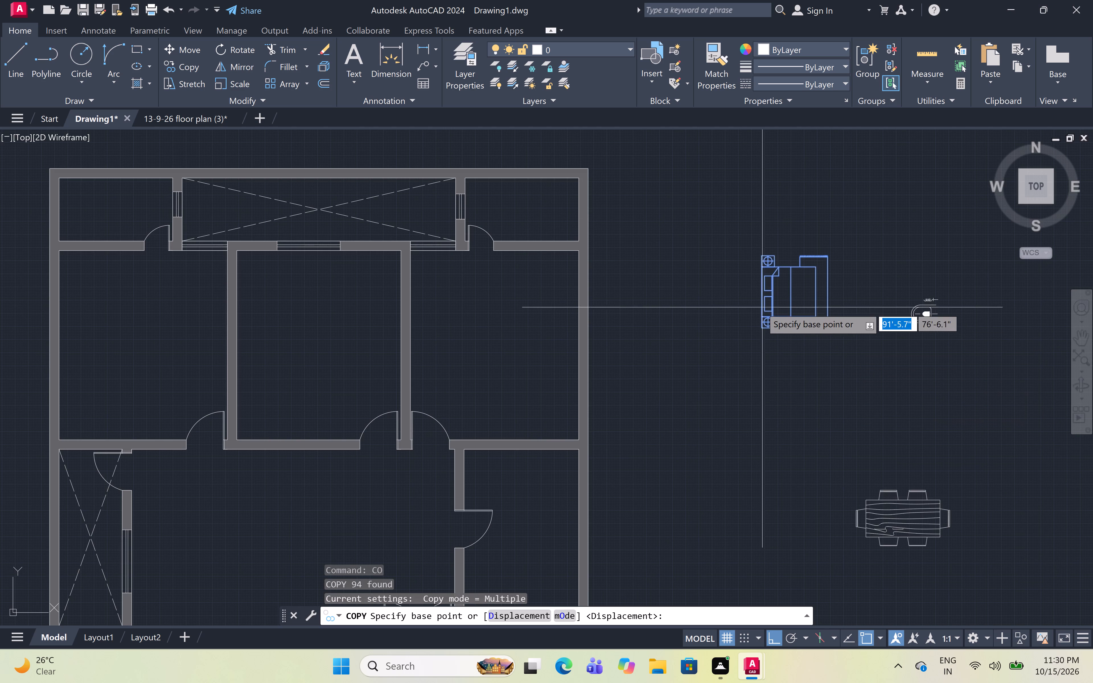
left_click(761, 291)
scroll(717, 289, "down", 2)
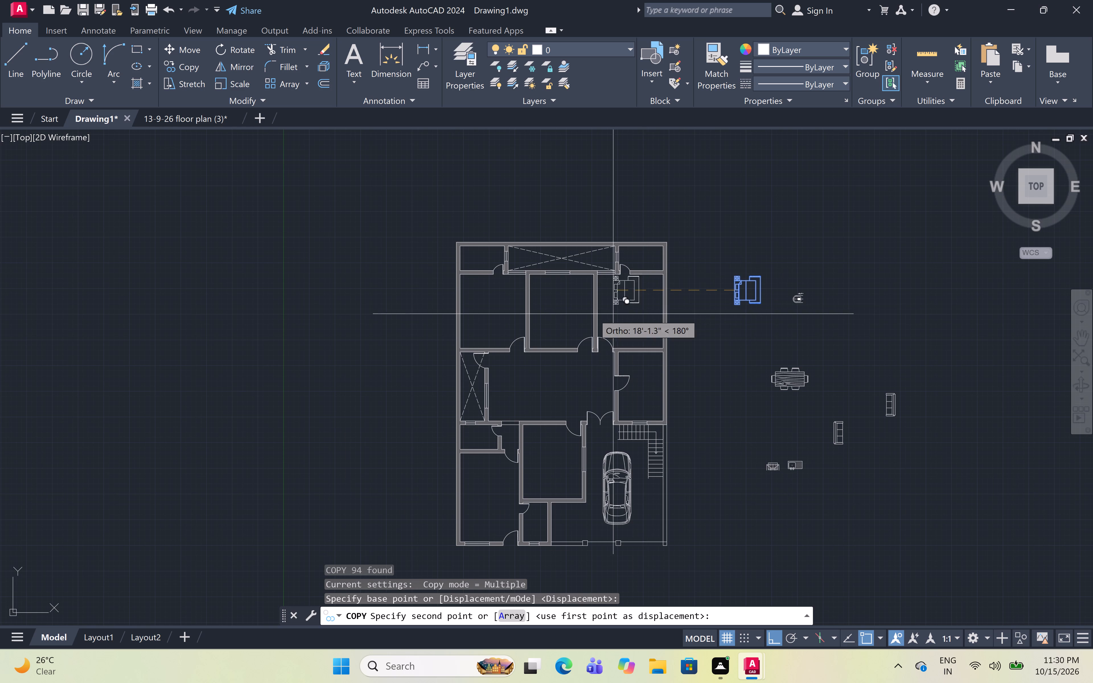
key("F8")
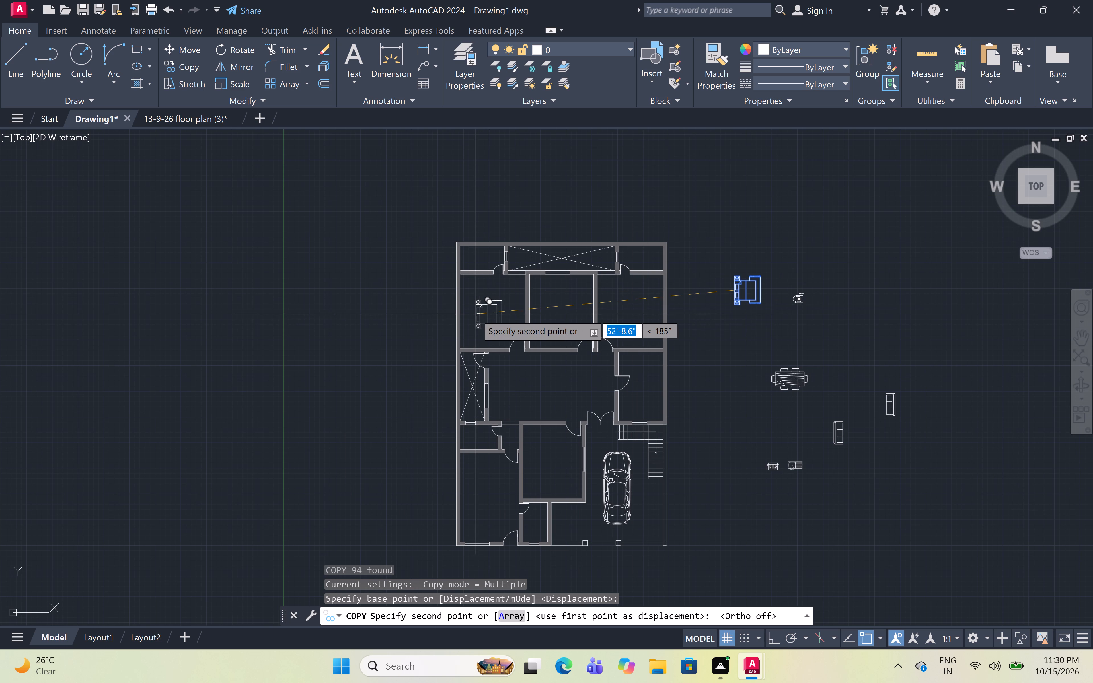
scroll(426, 293, "up", 2)
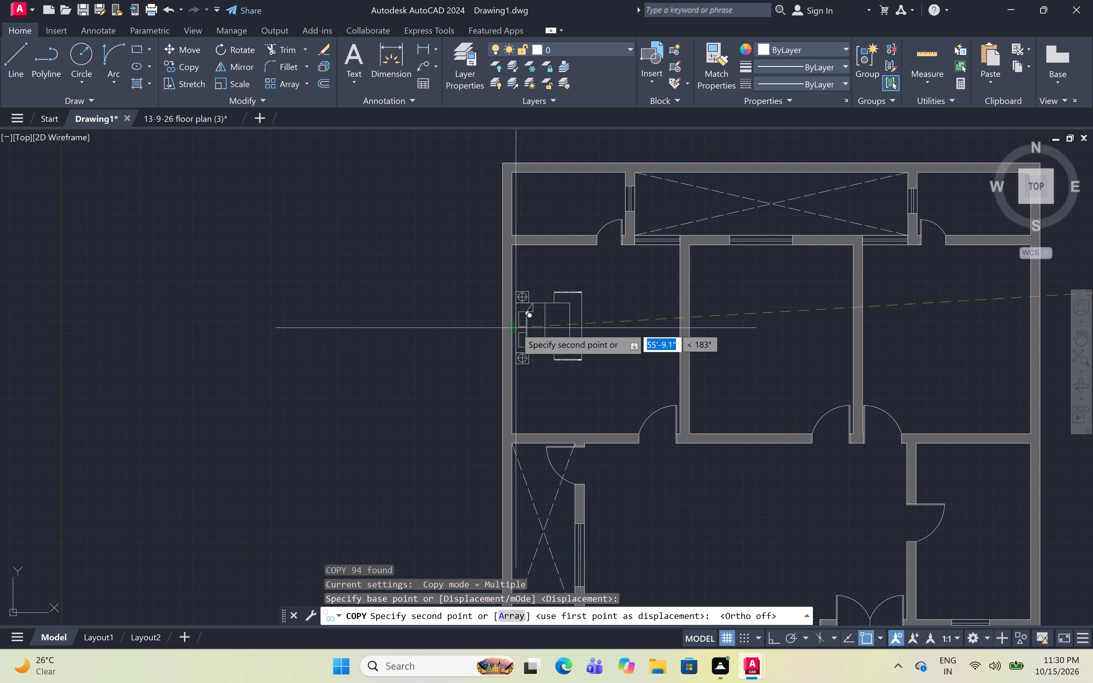
scroll(516, 328, "up", 2)
left_click(518, 328)
scroll(462, 329, "down", 4)
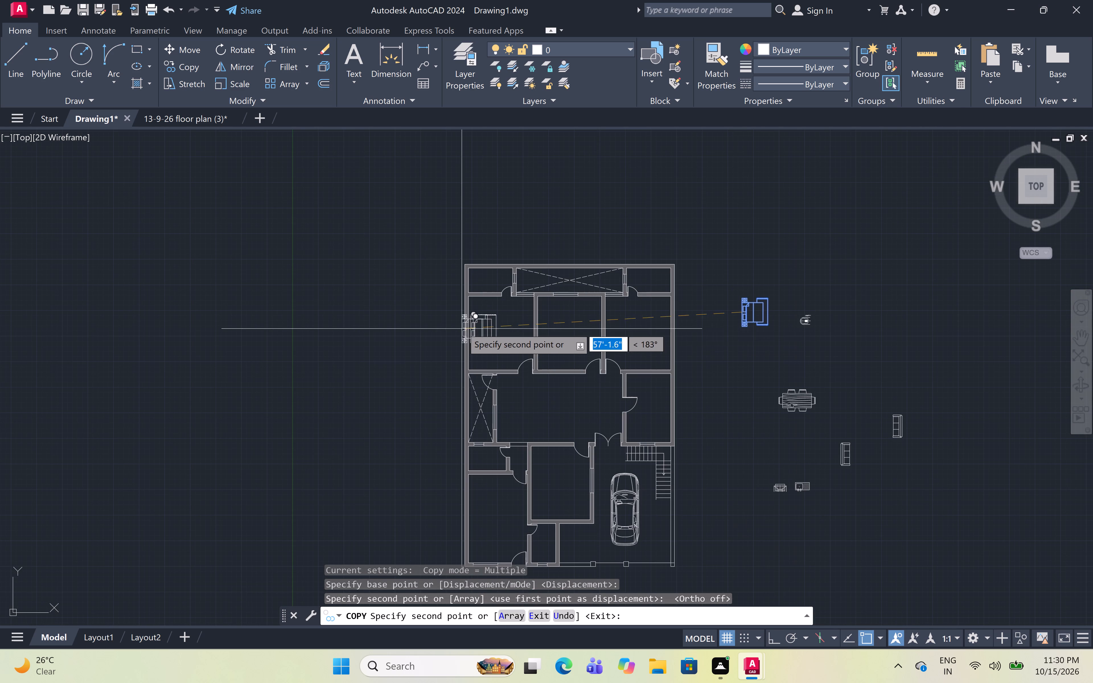
scroll(535, 330, "up", 3)
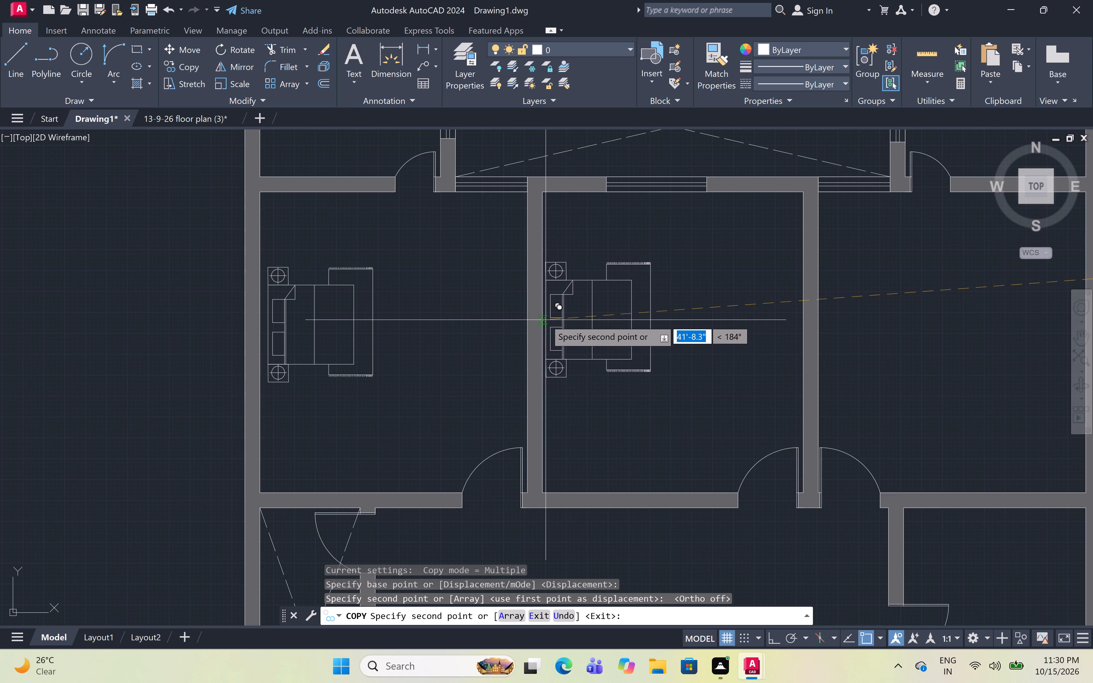
scroll(549, 317, "up", 3)
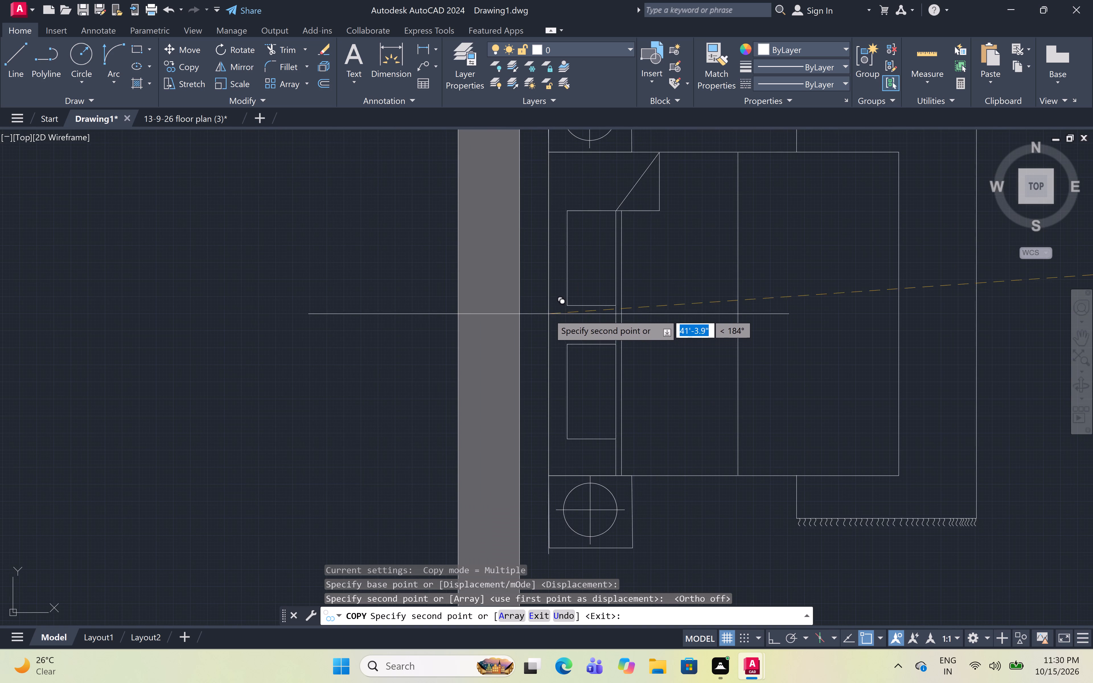
left_click(543, 315)
Place another copy of the bed near the left wall of the lower middle room beside the parking area, and end copying.
scroll(587, 285, "down", 4)
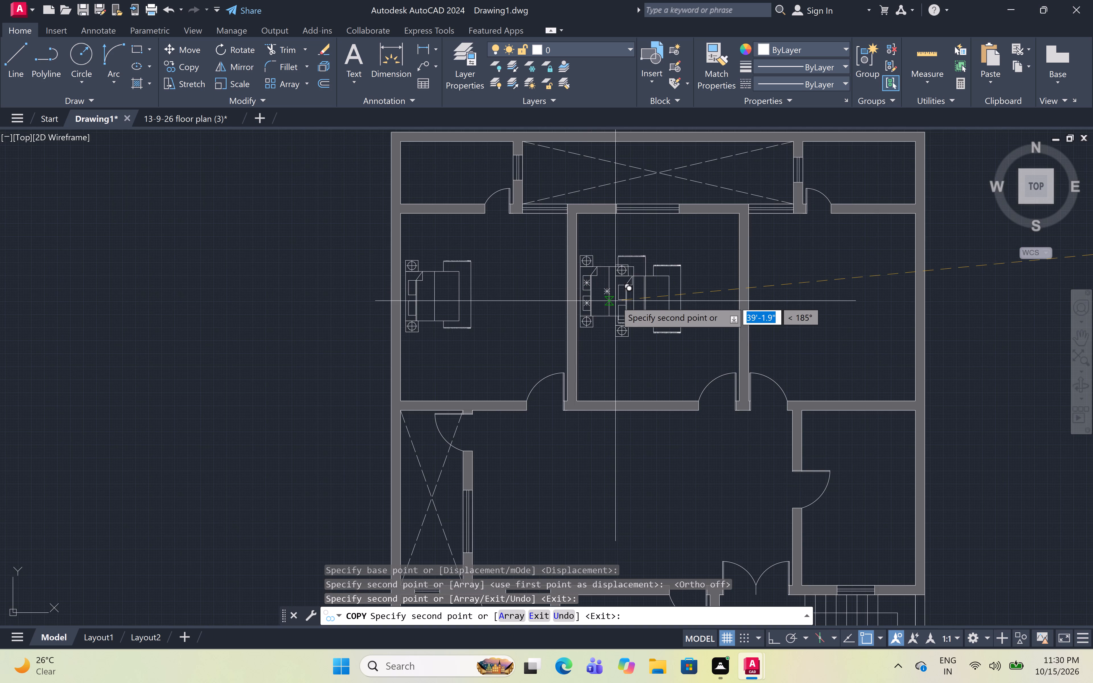
scroll(635, 309, "down", 3)
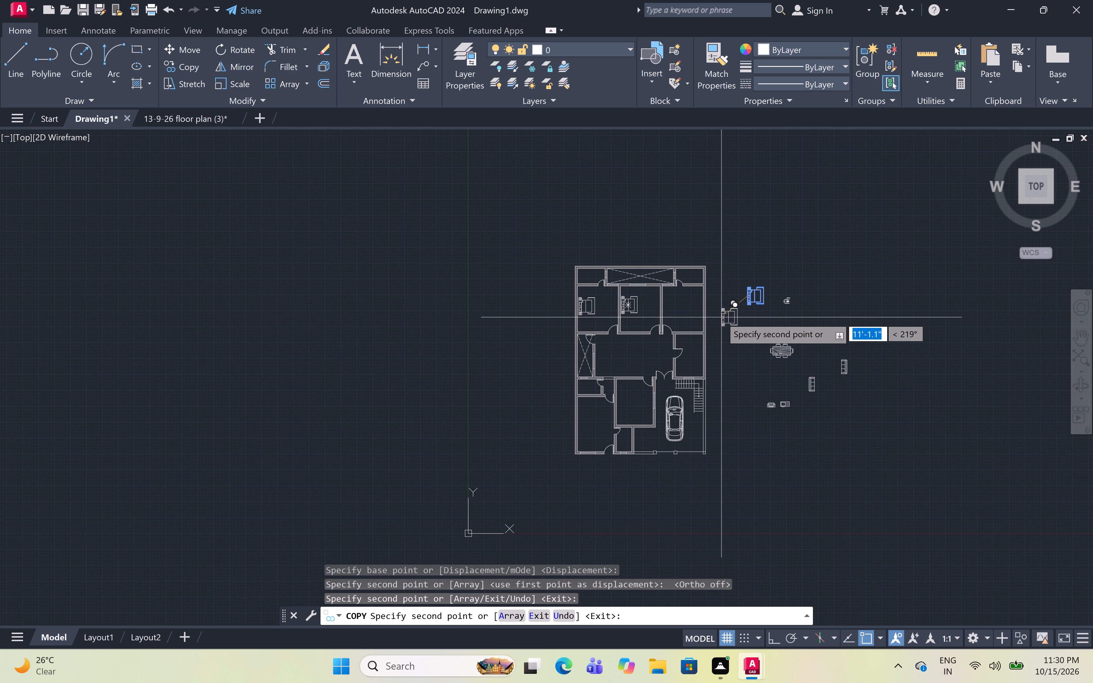
scroll(717, 312, "down", 2)
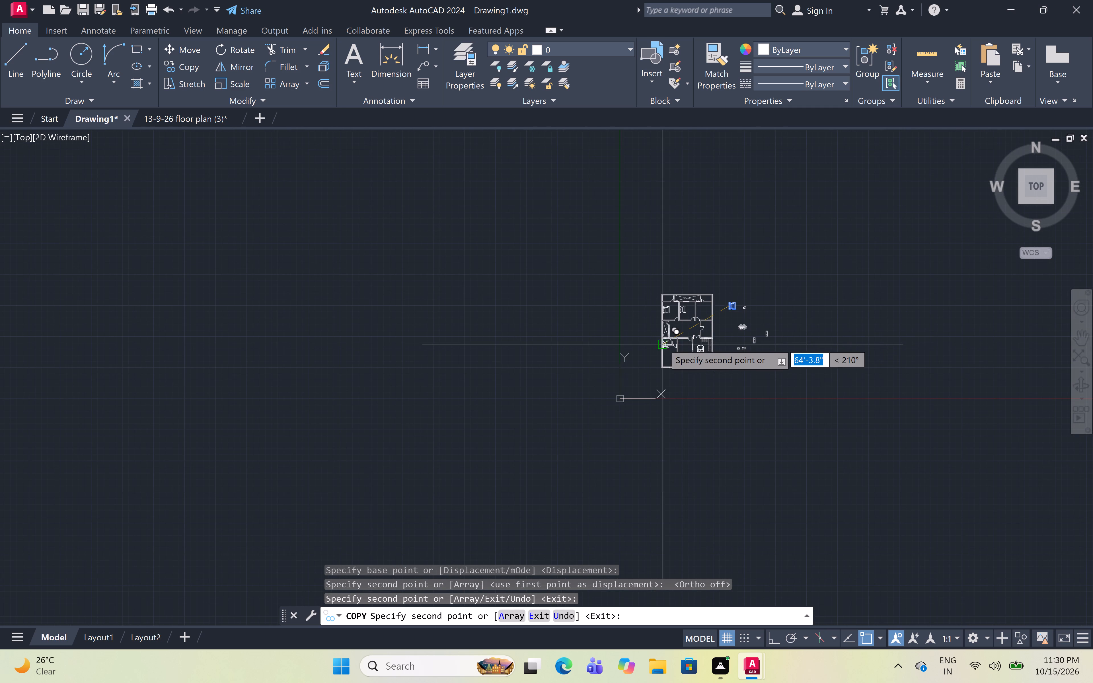
scroll(690, 345, "up", 5)
scroll(626, 362, "up", 1)
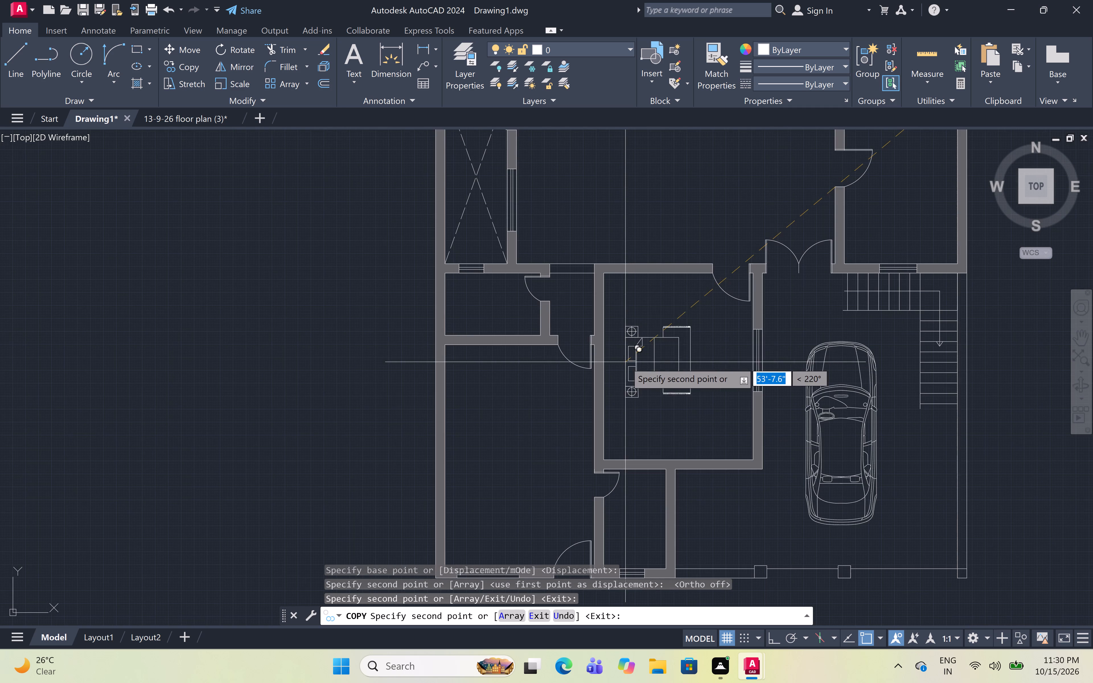
scroll(609, 357, "up", 2)
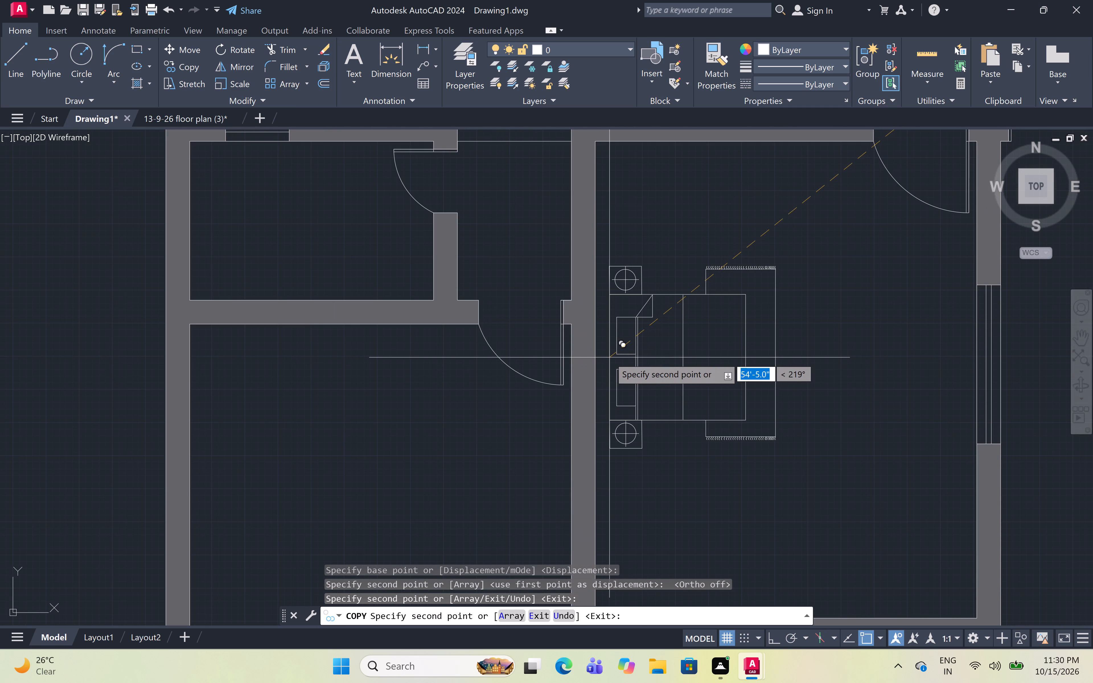
left_click(607, 355)
scroll(643, 300, "down", 4)
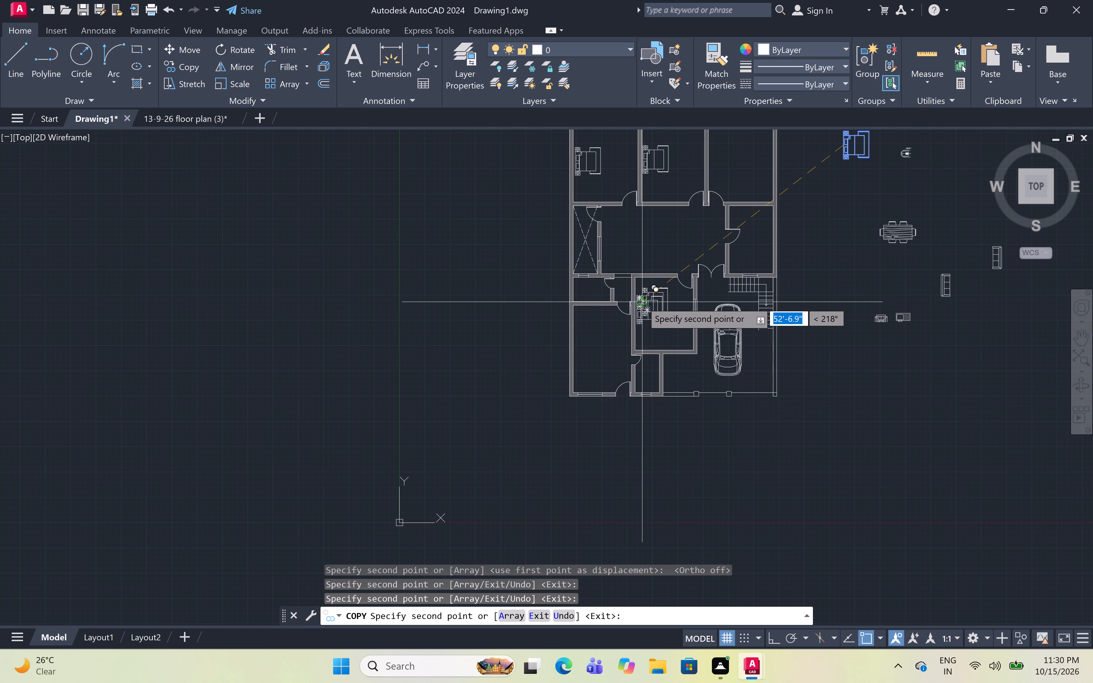
scroll(642, 296, "down", 2)
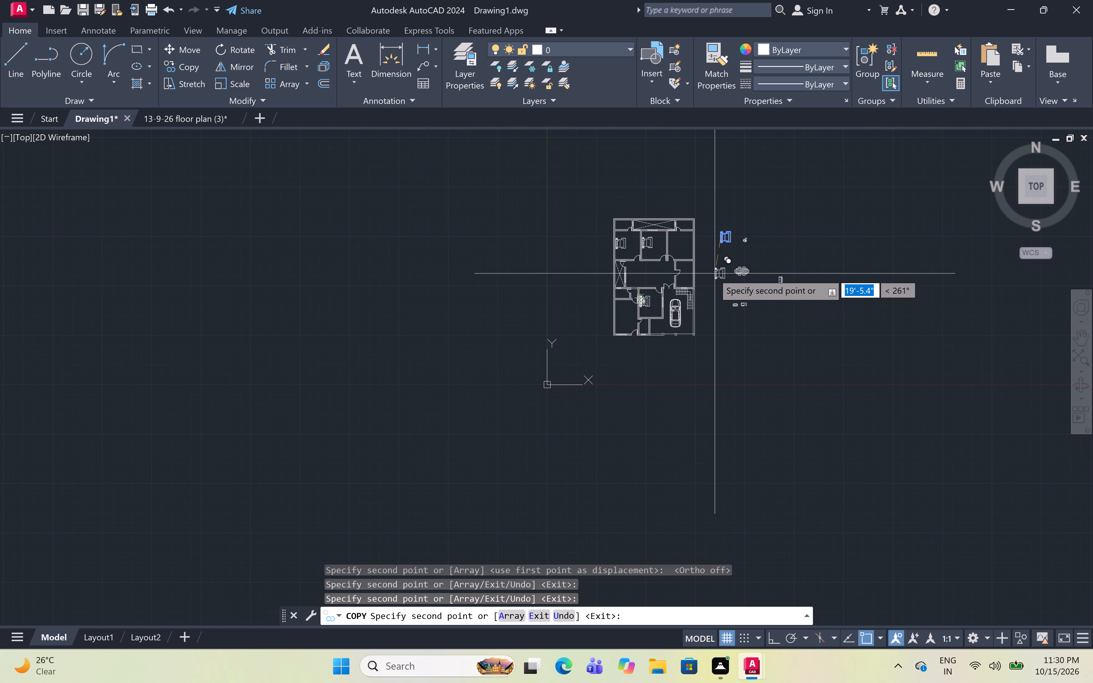
key("Escape")
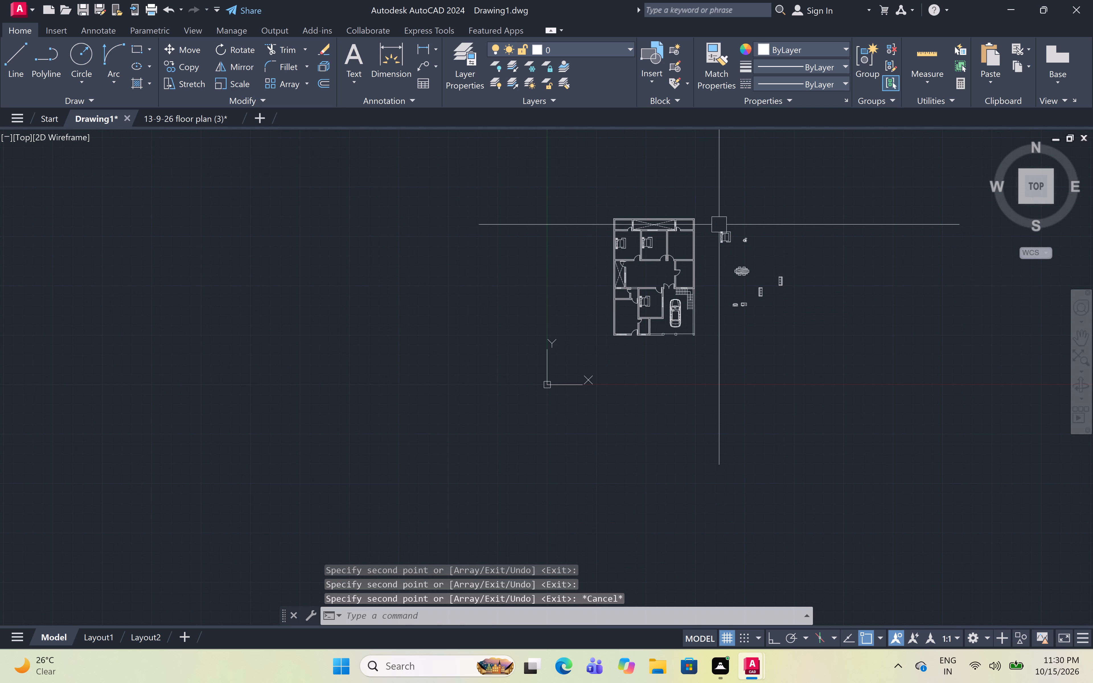
Rotate the loose double bed beside the plan 90° counterclockwise about its headboard with Ortho on, so the headboard faces down.
scroll(719, 225, "up", 3)
left_click_drag(791, 219, 787, 239)
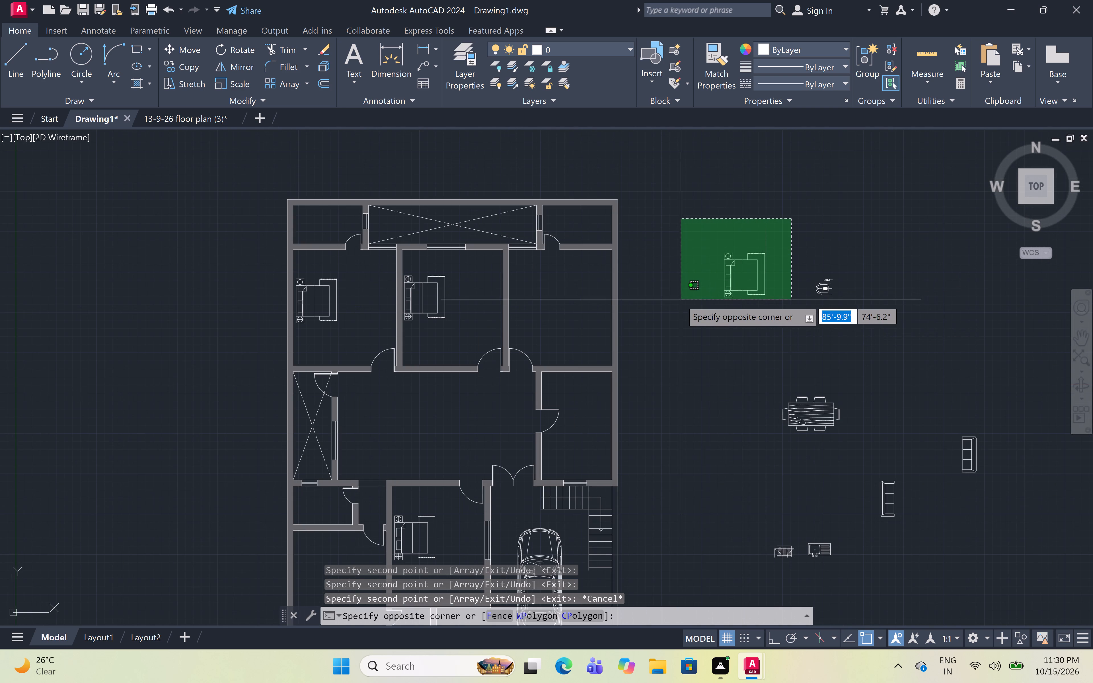
left_click(681, 318)
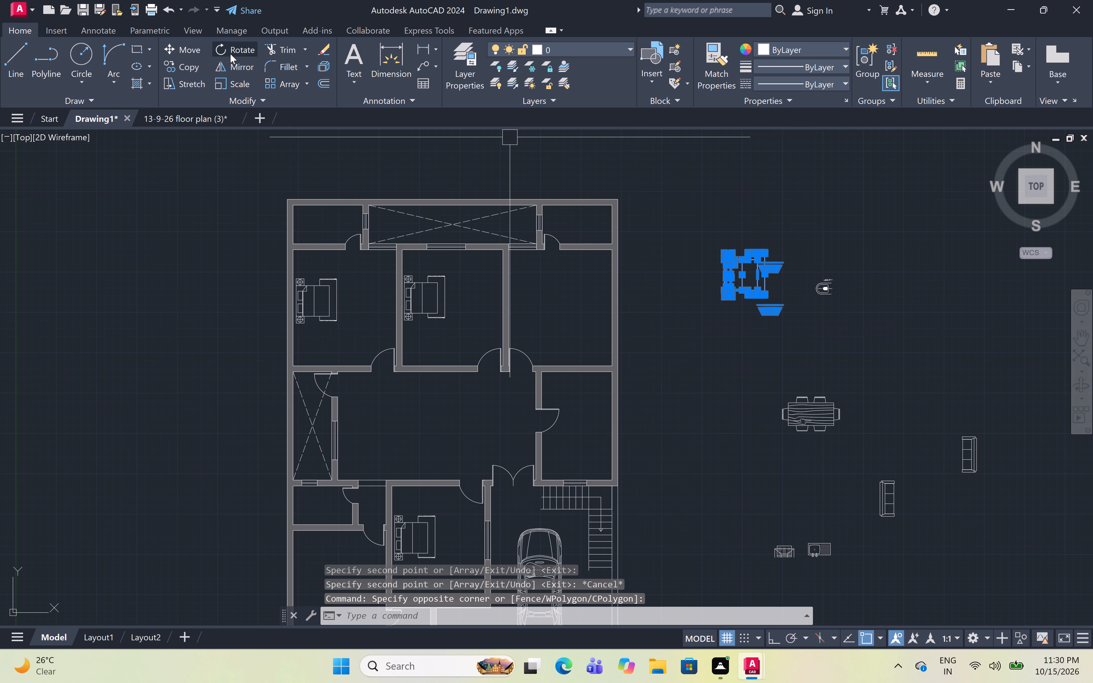
left_click(230, 54)
left_click(721, 271)
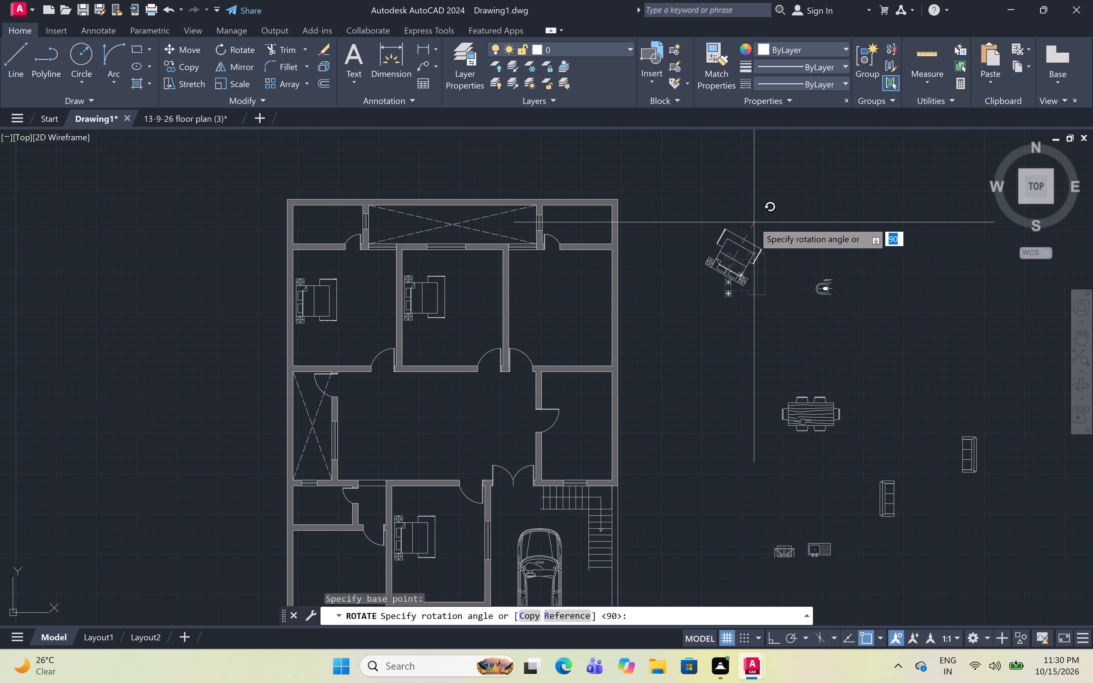
key("F8")
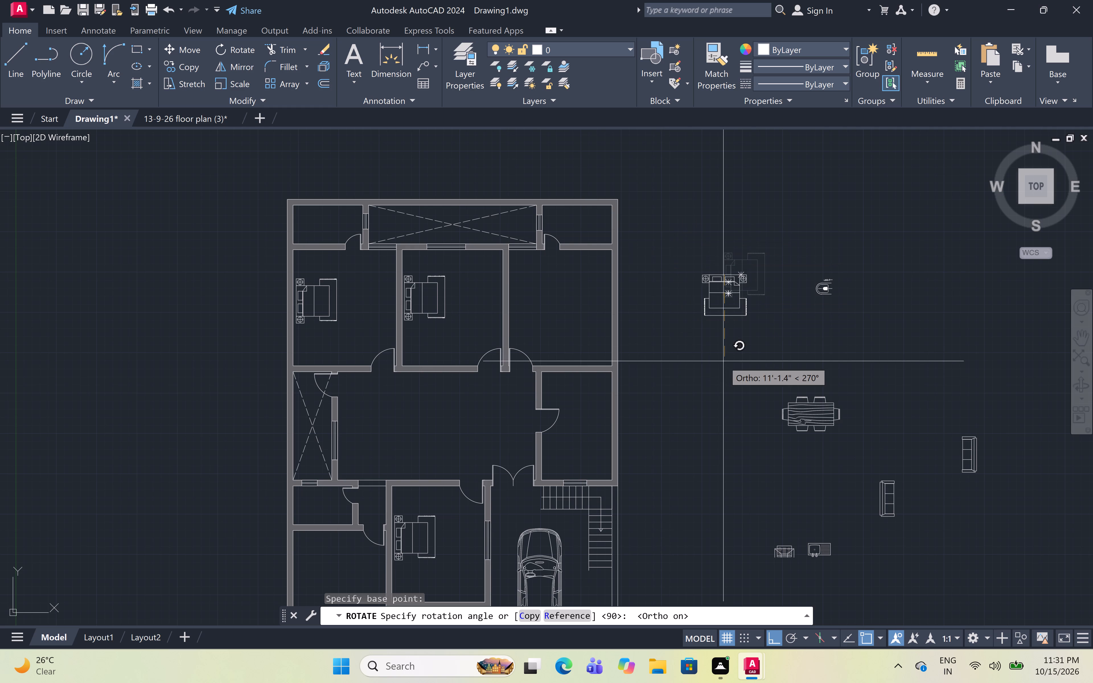
left_click(738, 181)
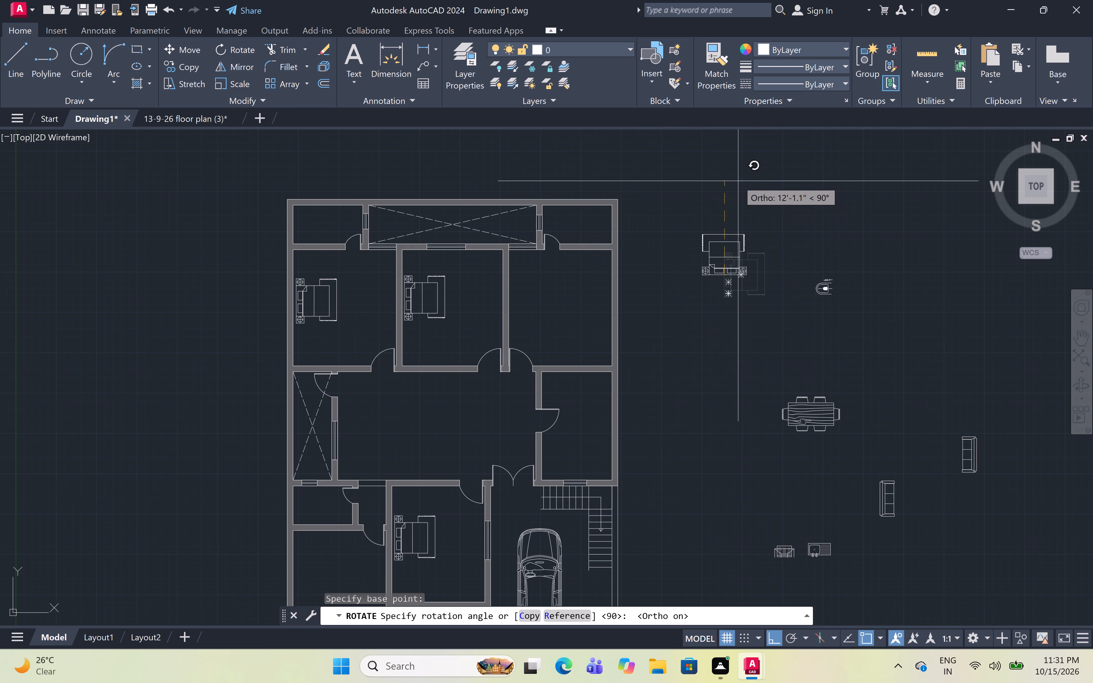
Copy the rotated bed from its headboard midpoint into the upper-right room, with the headboard near the bottom wall and Ortho off.
left_click(695, 208)
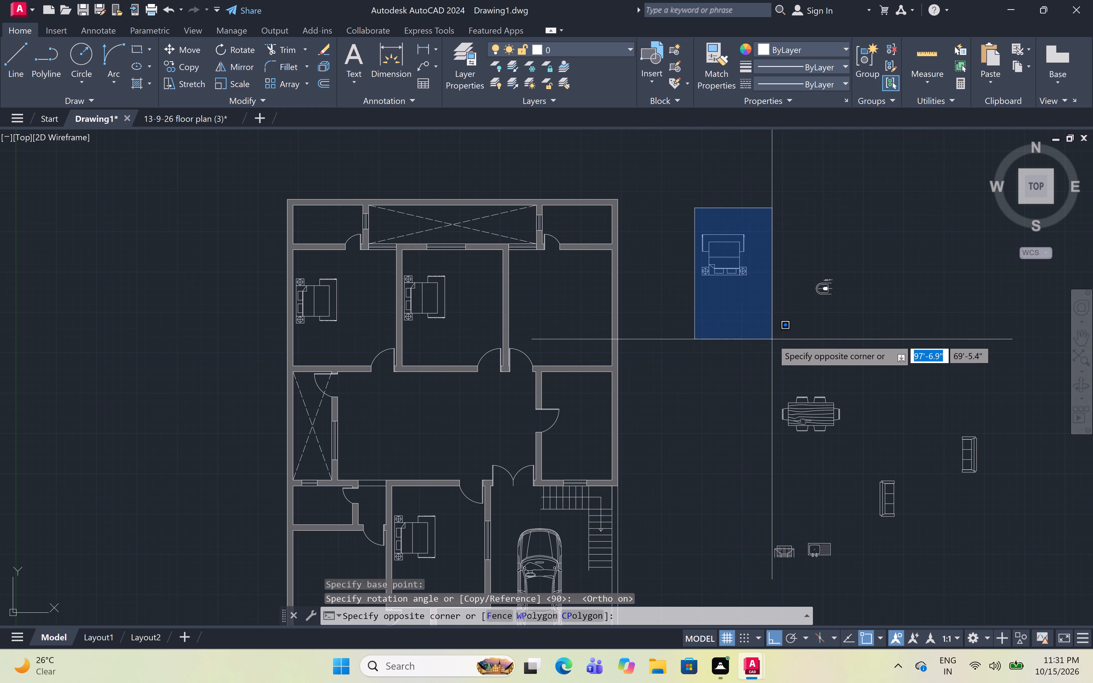
left_click(772, 339)
type("co")
key("space")
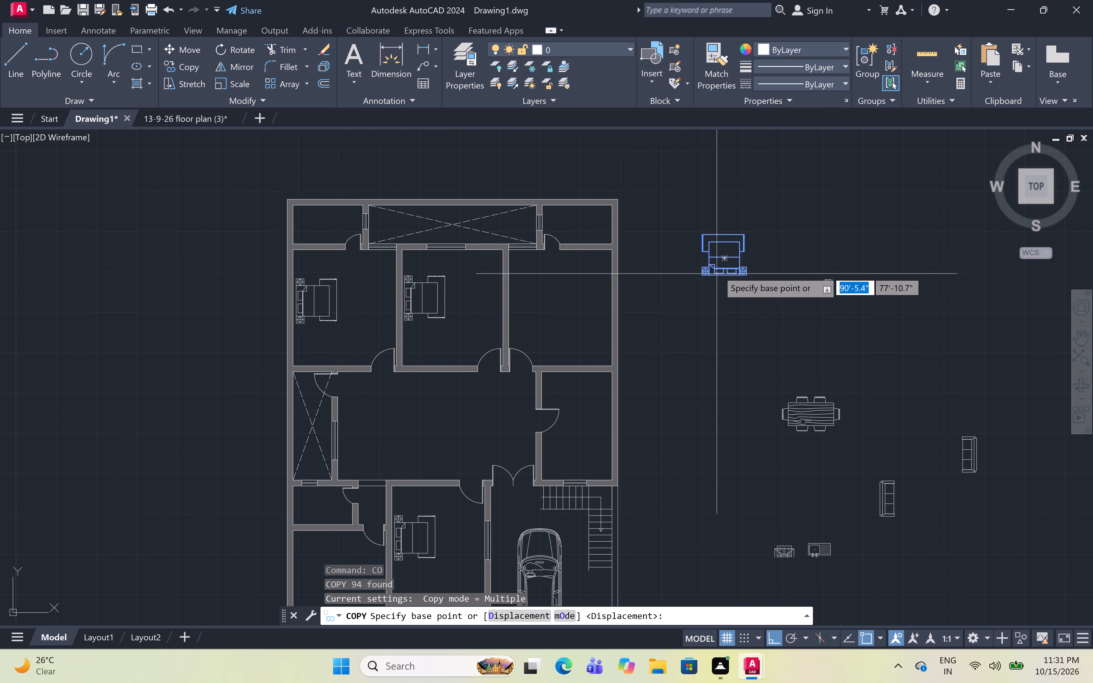
left_click_drag(727, 274, 727, 278)
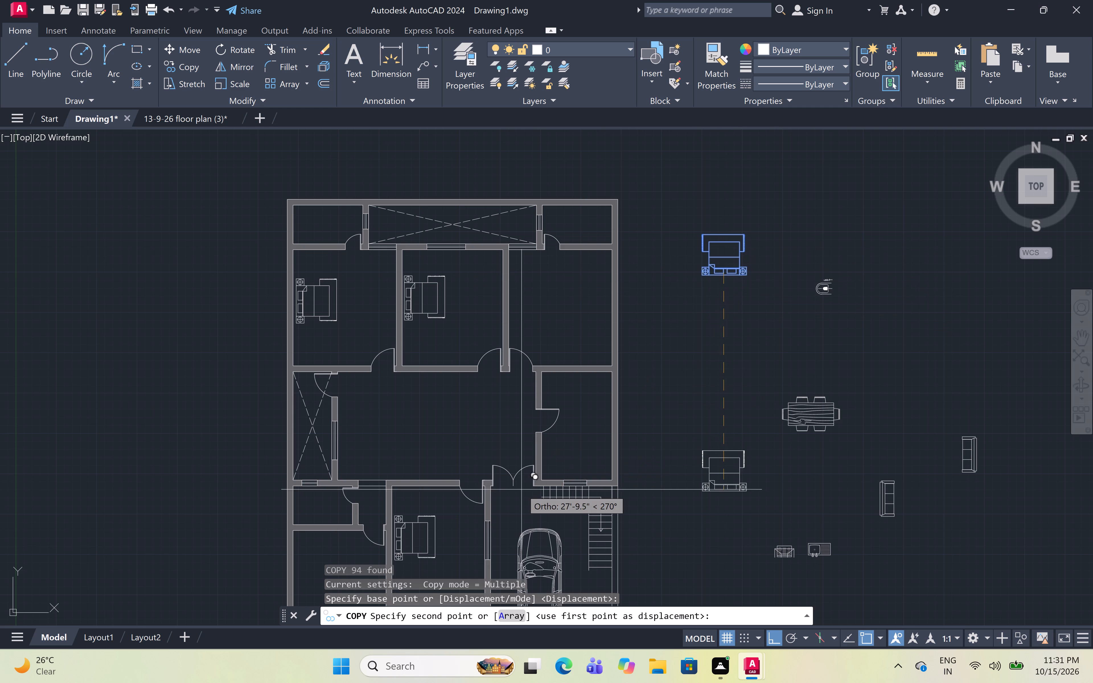
key("F8")
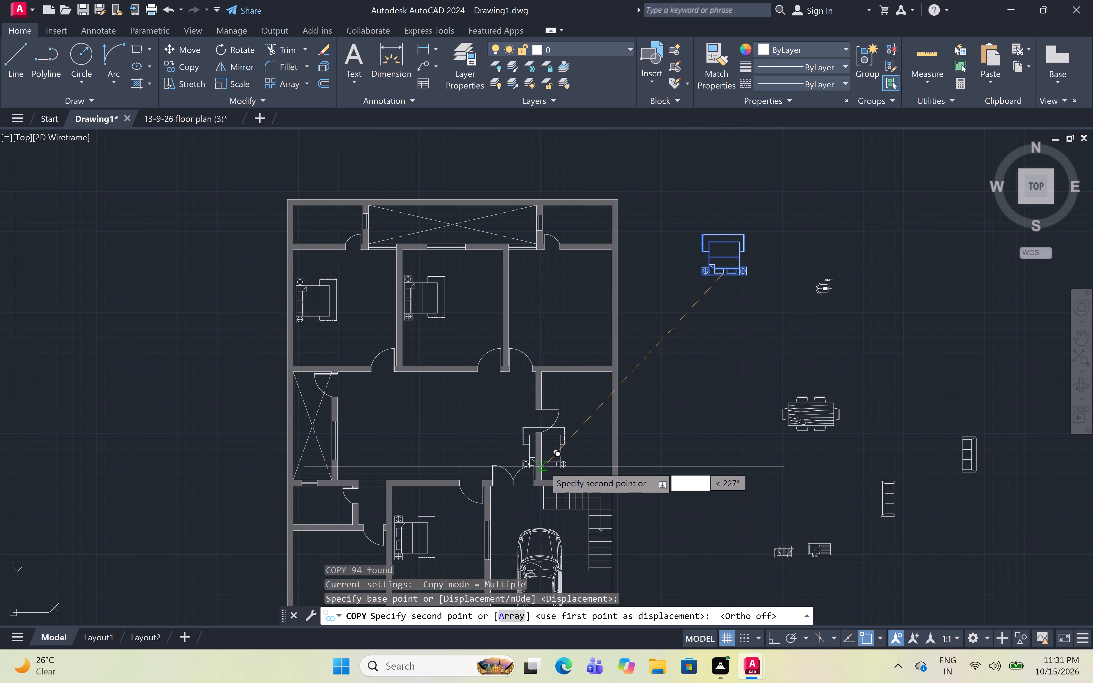
scroll(570, 354, "up", 1)
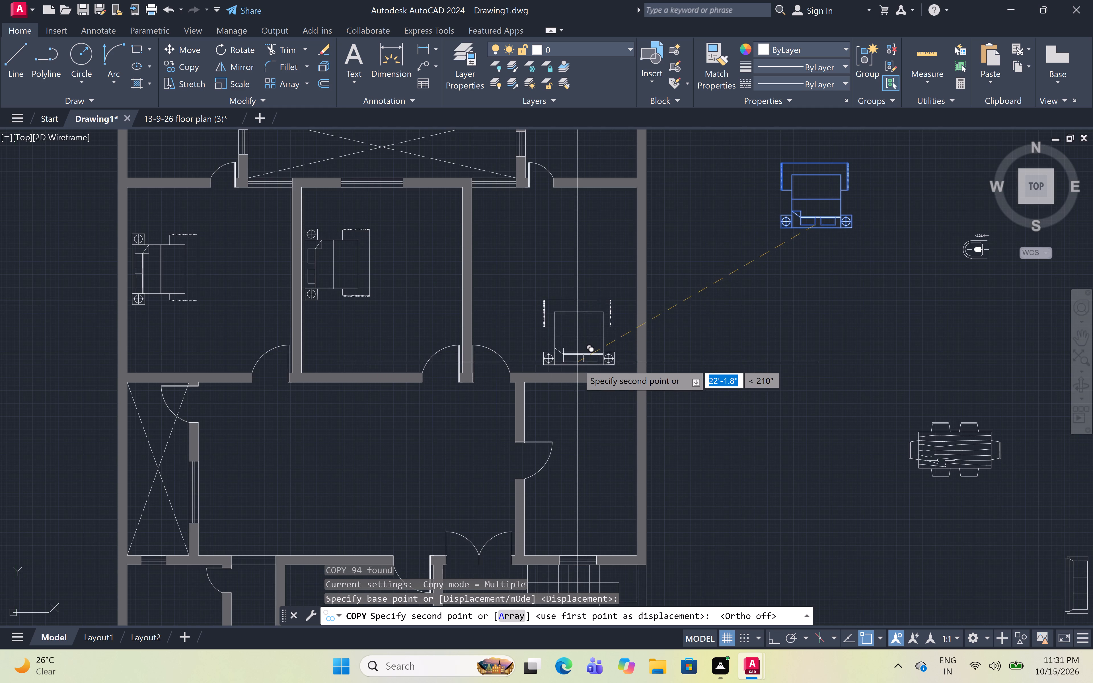
scroll(576, 363, "up", 3)
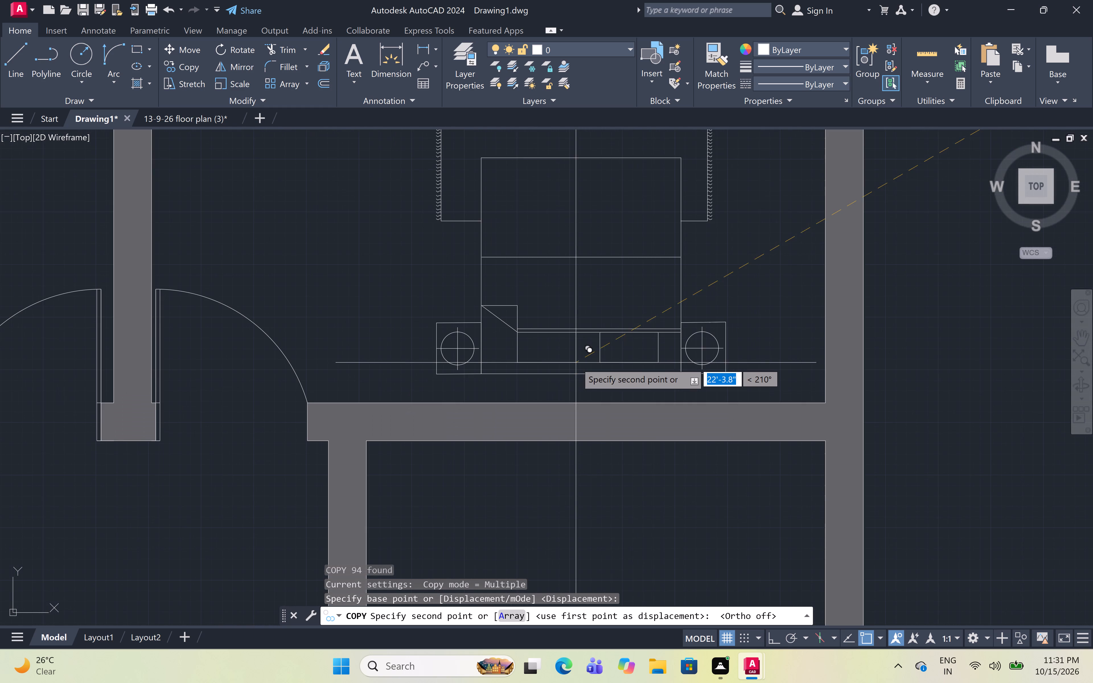
left_click(577, 374)
scroll(592, 318, "down", 4)
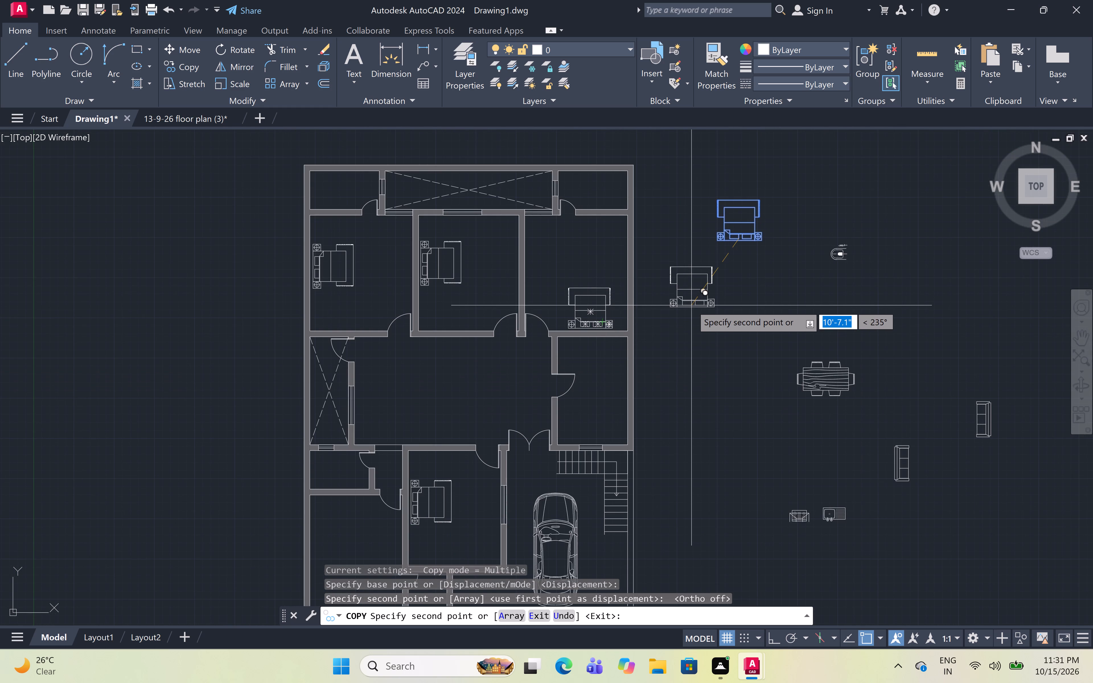
key("Escape")
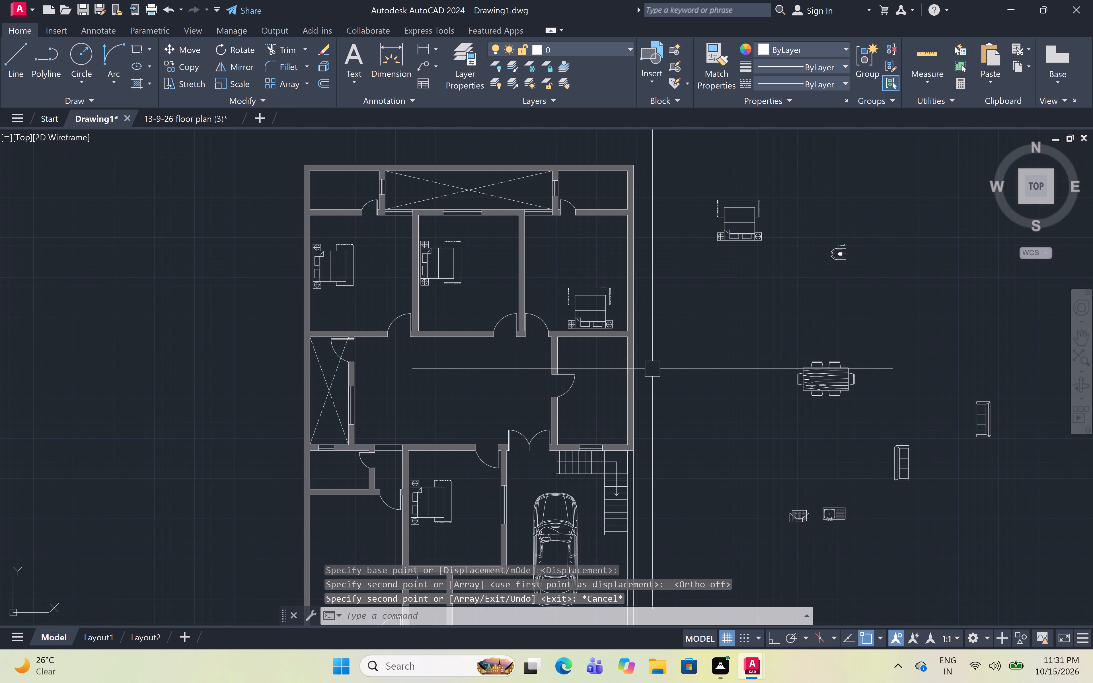
Draw a three-sided line outline about 6' wide in the room above the stair, starting and ending on its left wall, with Ortho on.
type("l")
key("space")
scroll(580, 343, "up", 1)
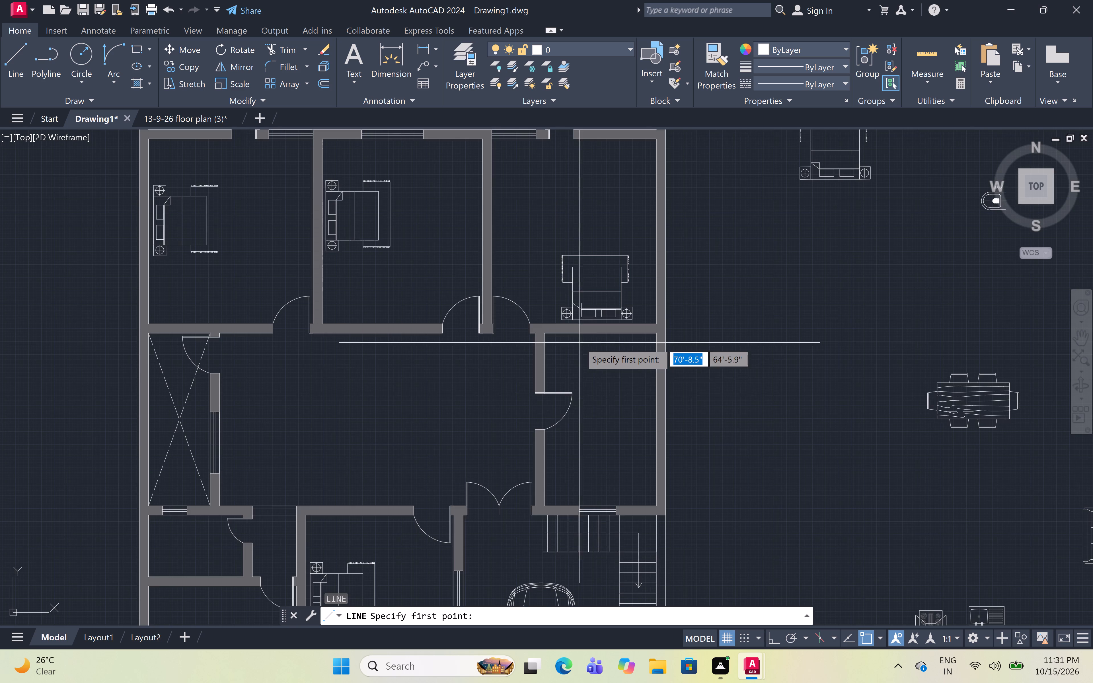
left_click(544, 362)
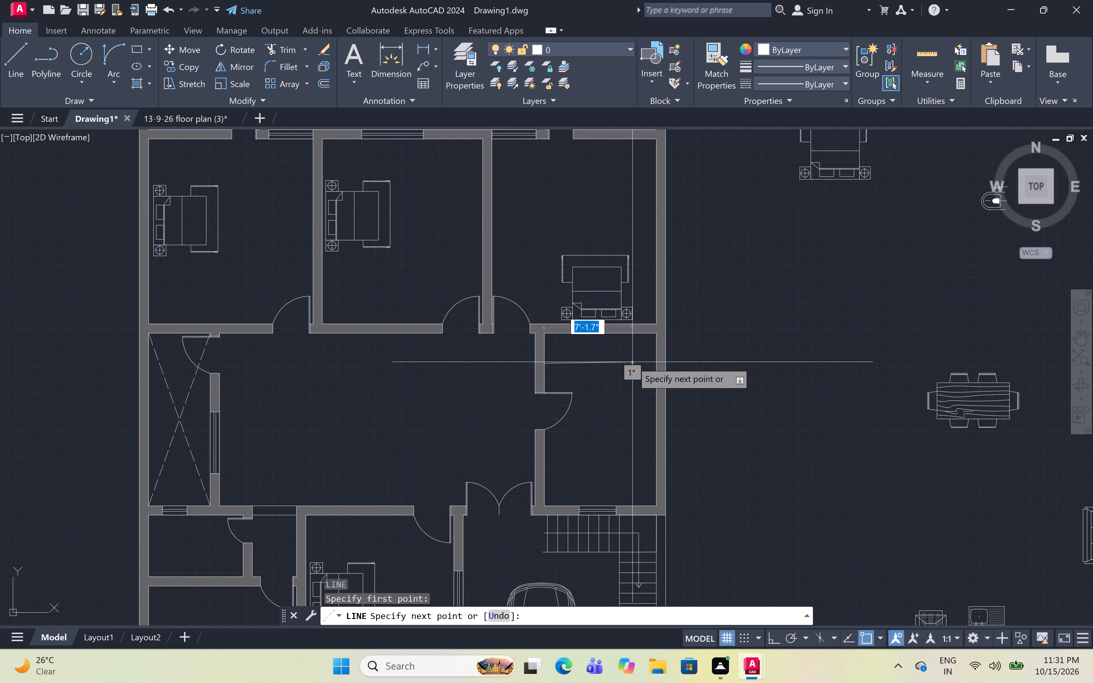
key("F8")
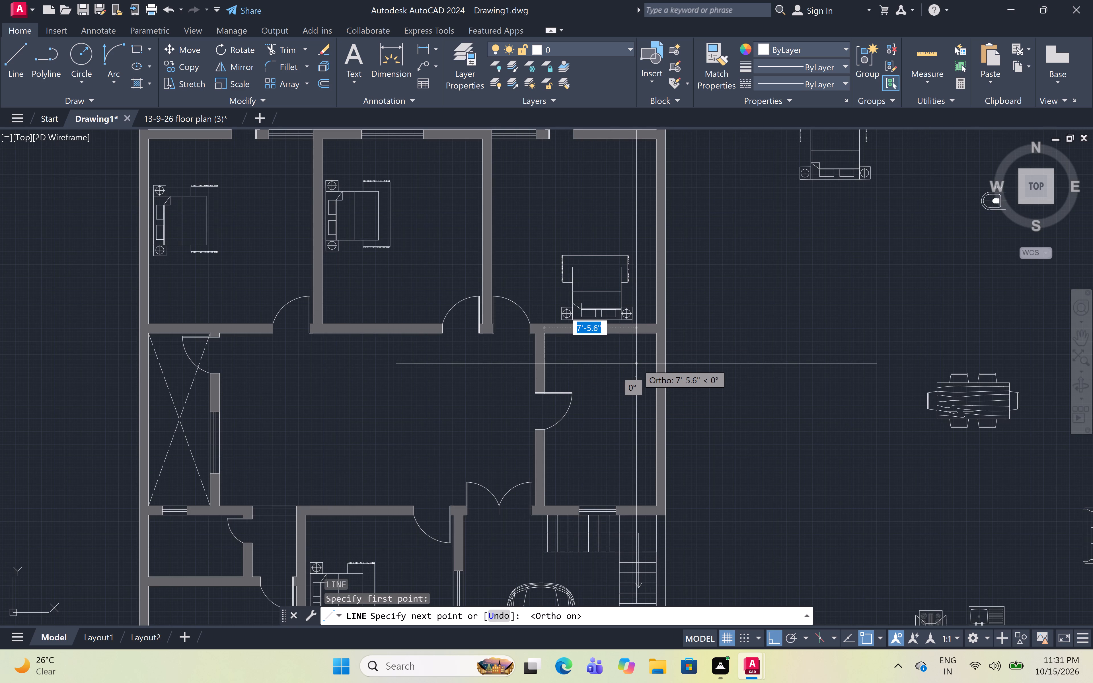
left_click(619, 359)
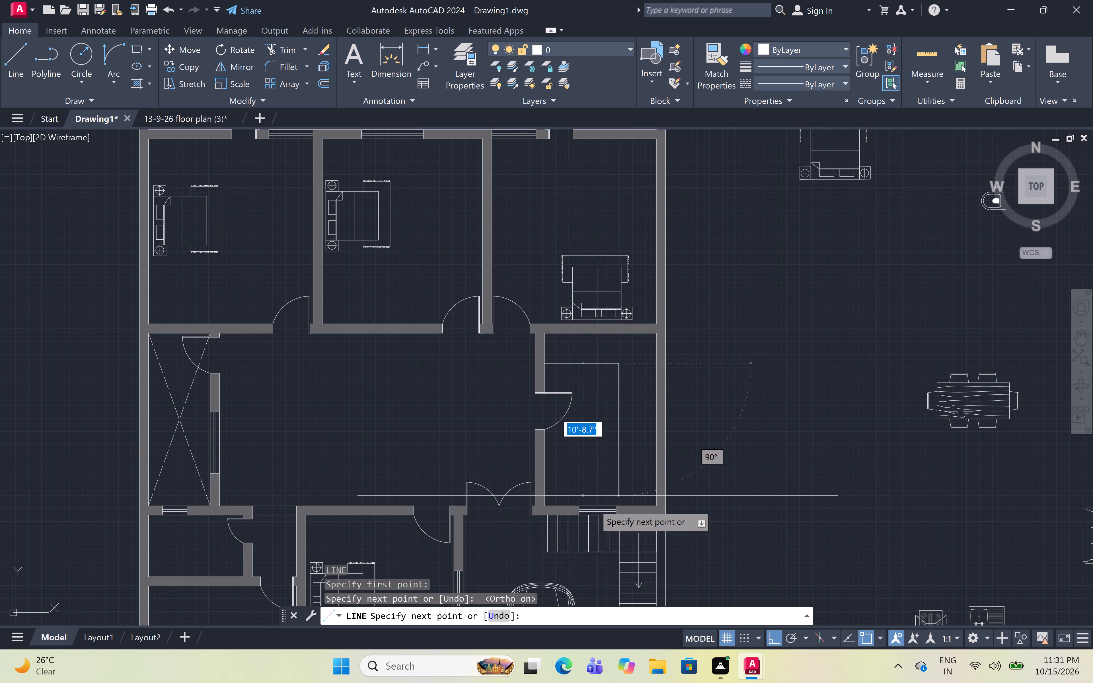
left_click(613, 475)
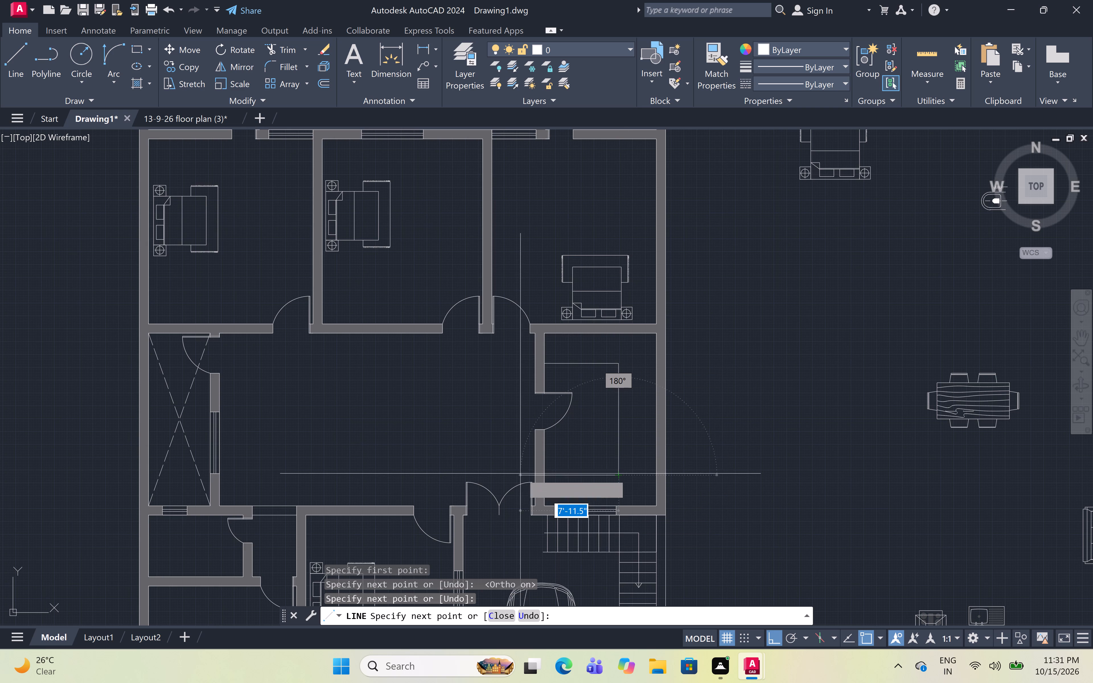
left_click(544, 476)
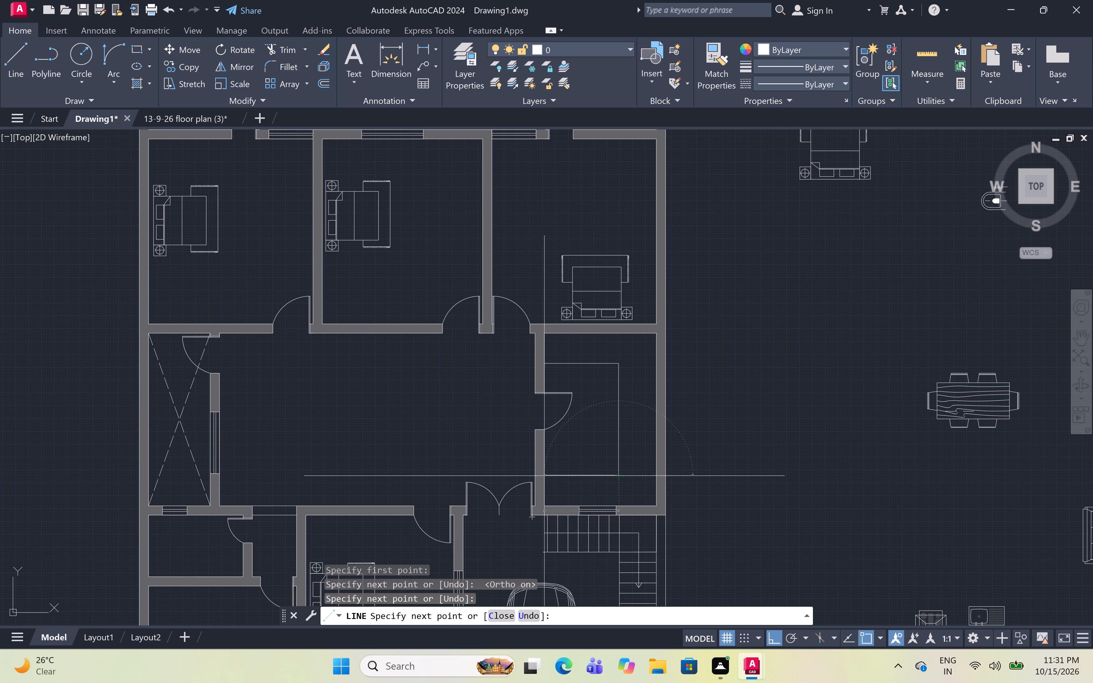
key("Escape")
Rotate the rightmost loose sofa 90° clockwise with Ortho on, so it lies horizontally with its back facing down.
scroll(543, 445, "down", 2)
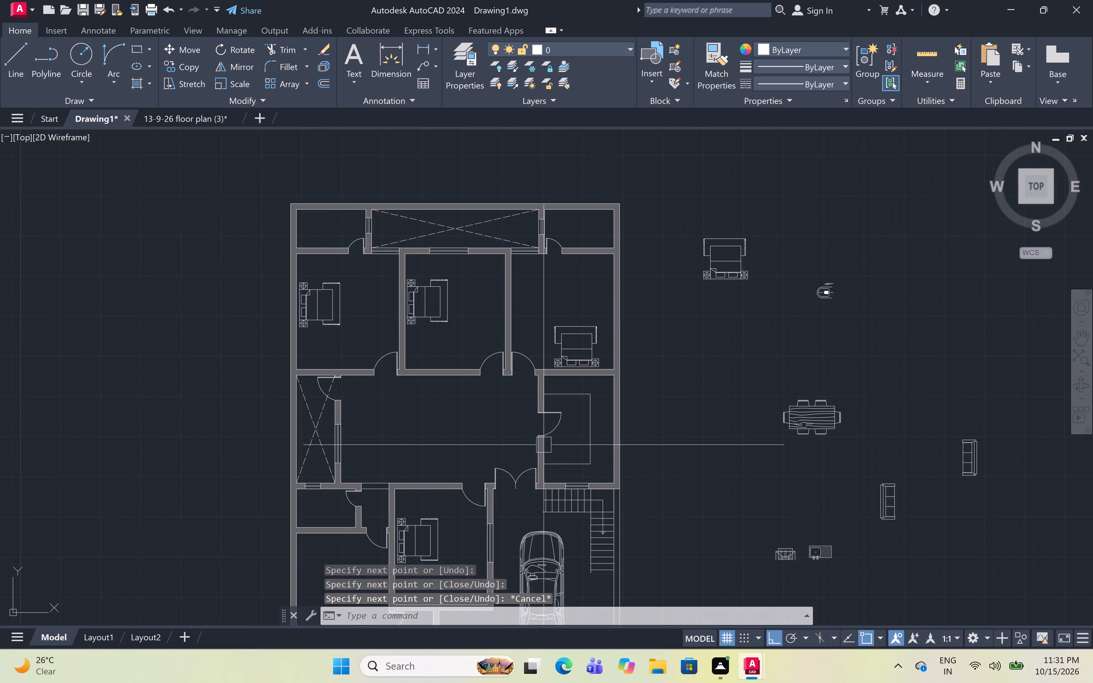
middle_click_drag(629, 463, 664, 415)
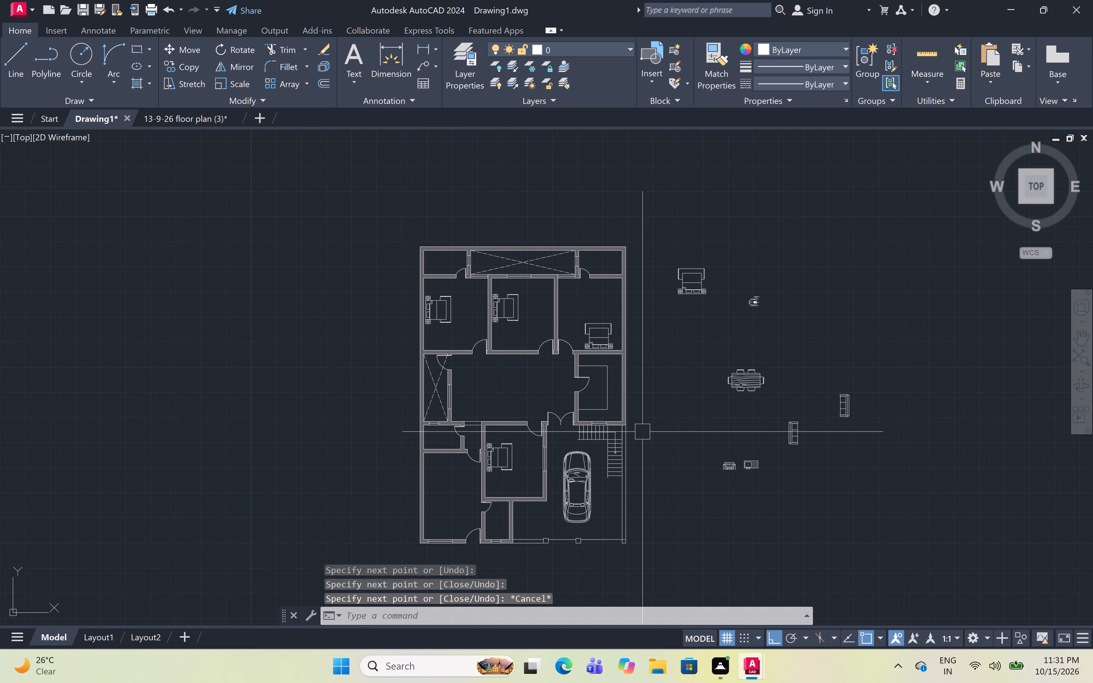
scroll(641, 422, "down", 1)
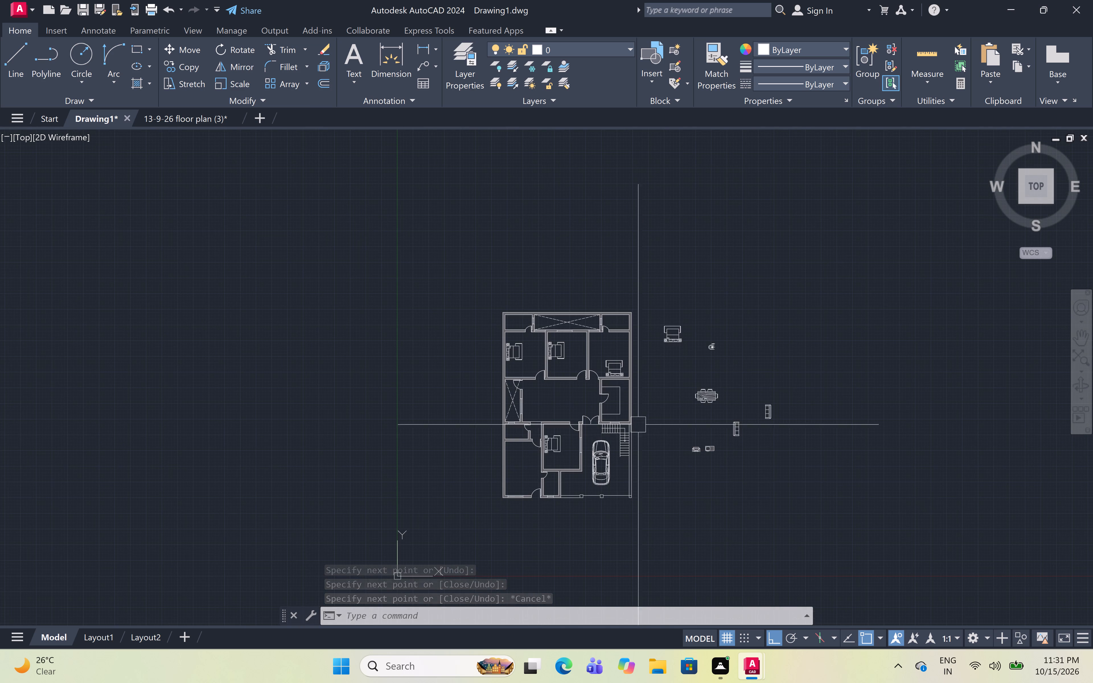
scroll(624, 439, "down", 1)
scroll(670, 448, "up", 2)
left_click(794, 358)
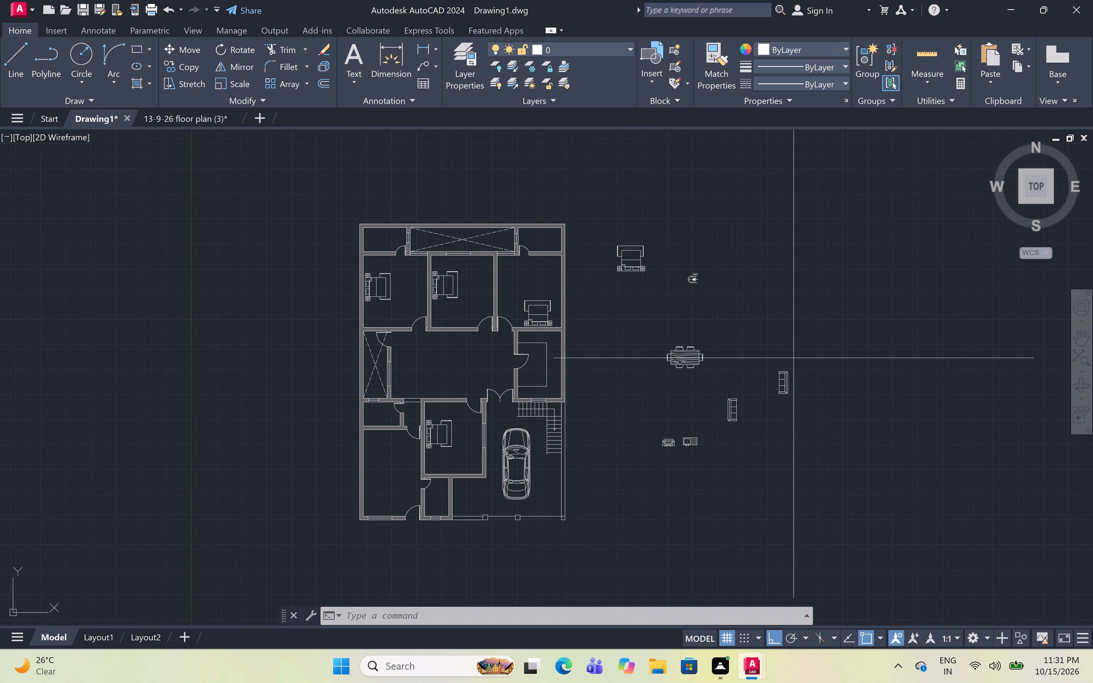
left_click(774, 410)
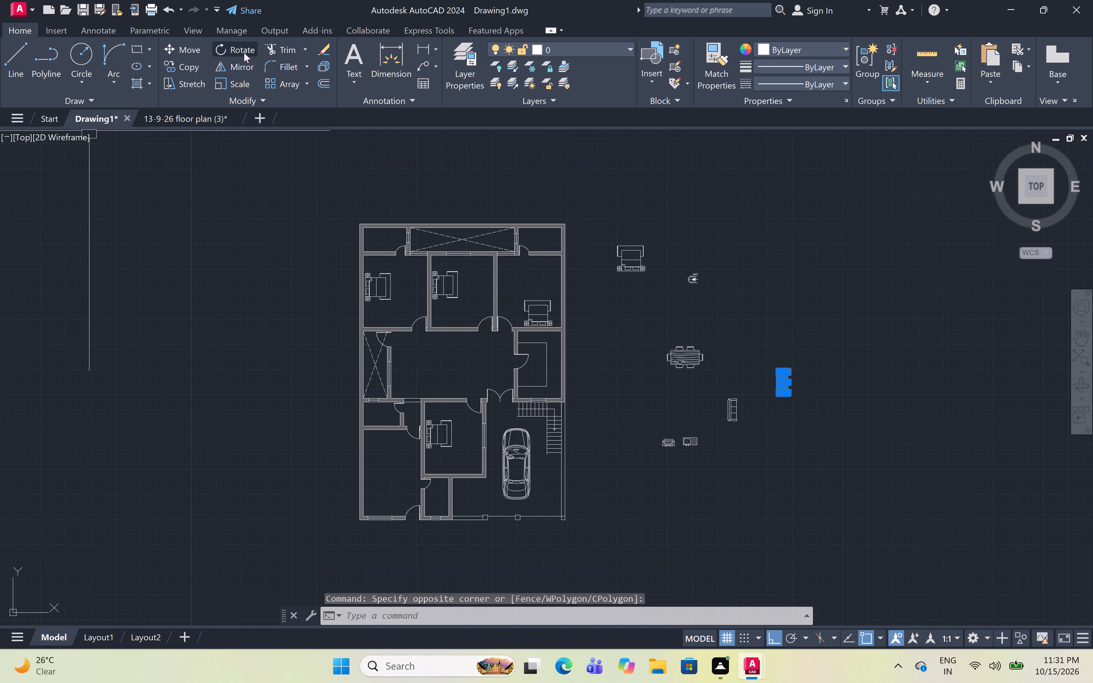
left_click(244, 52)
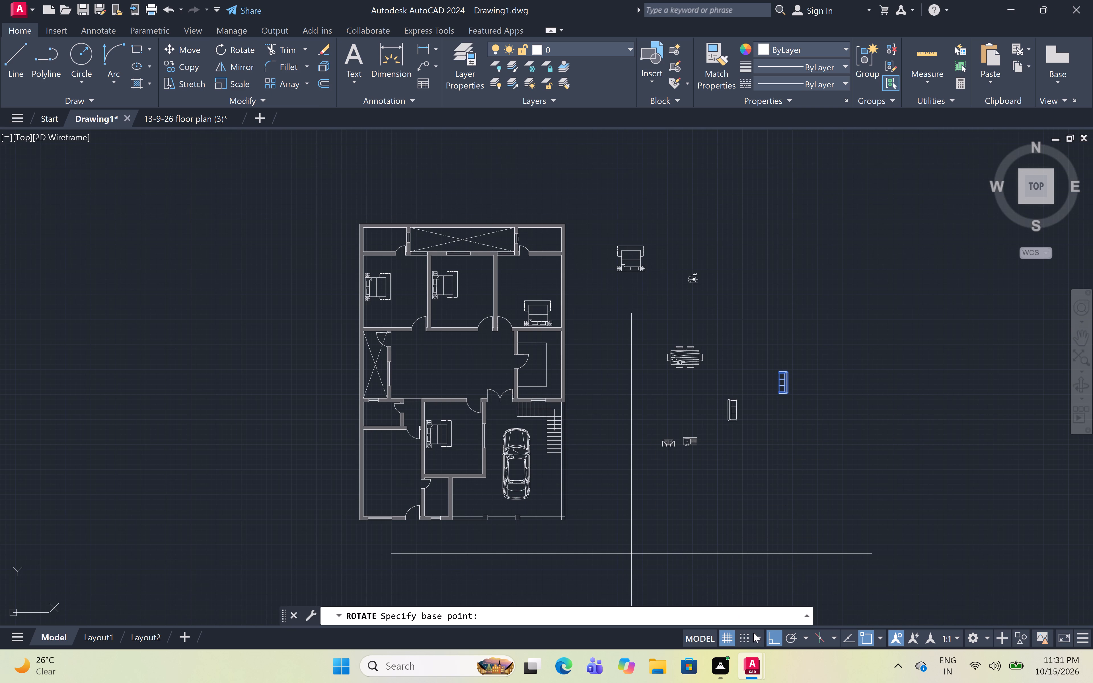
left_click(776, 638)
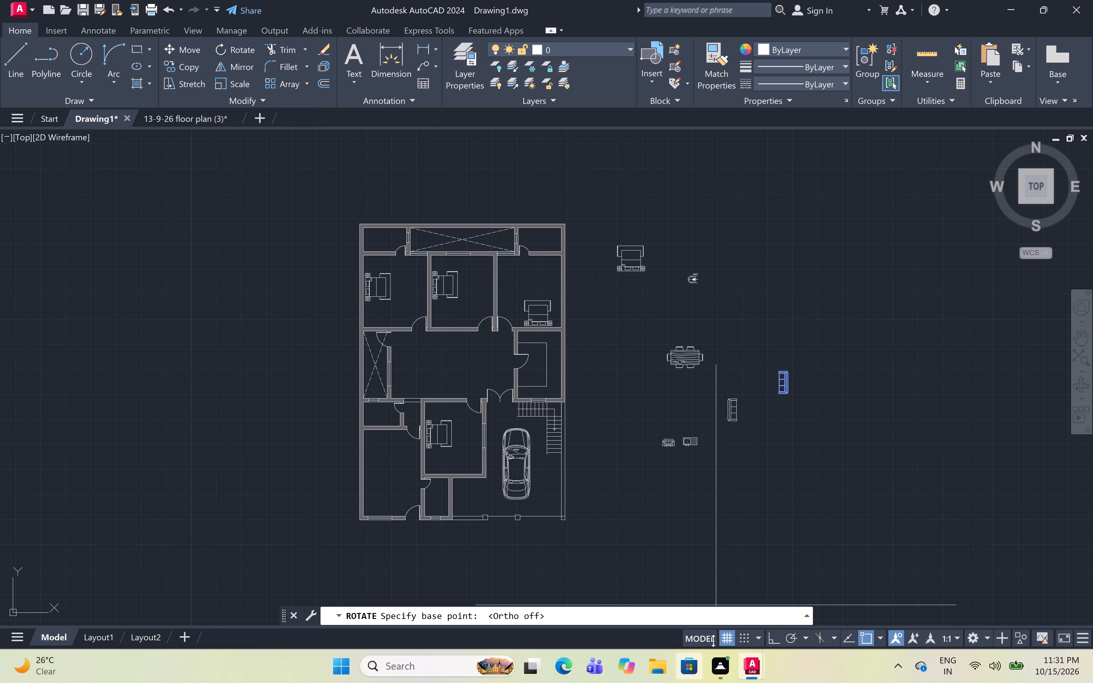
left_click(772, 634)
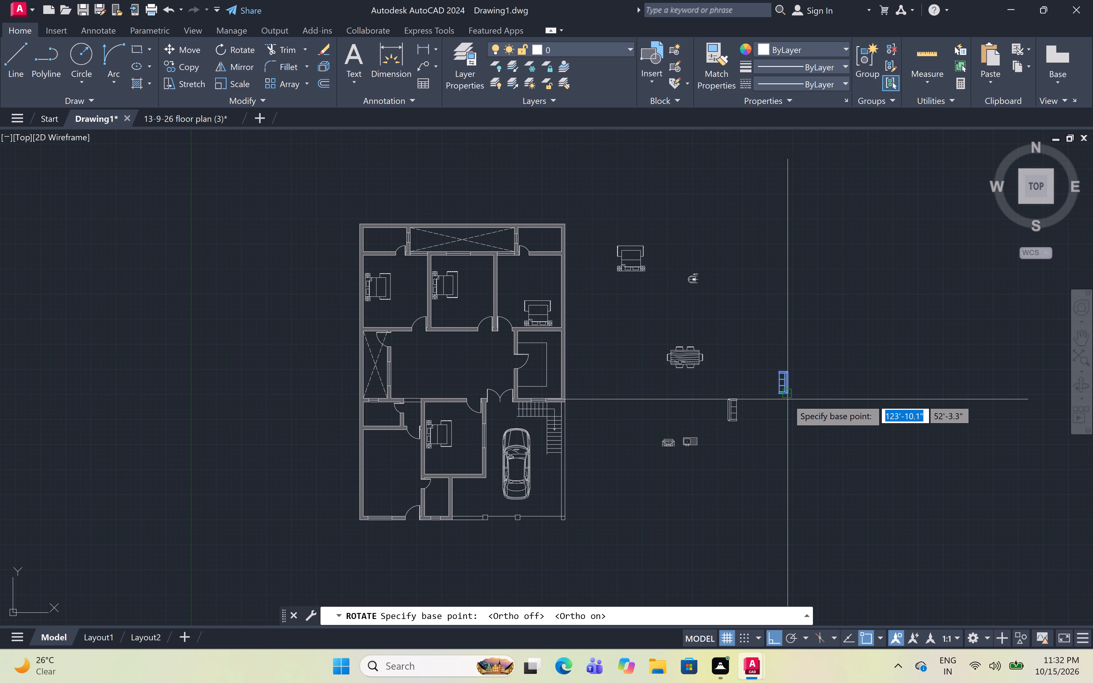
left_click(790, 383)
left_click(787, 435)
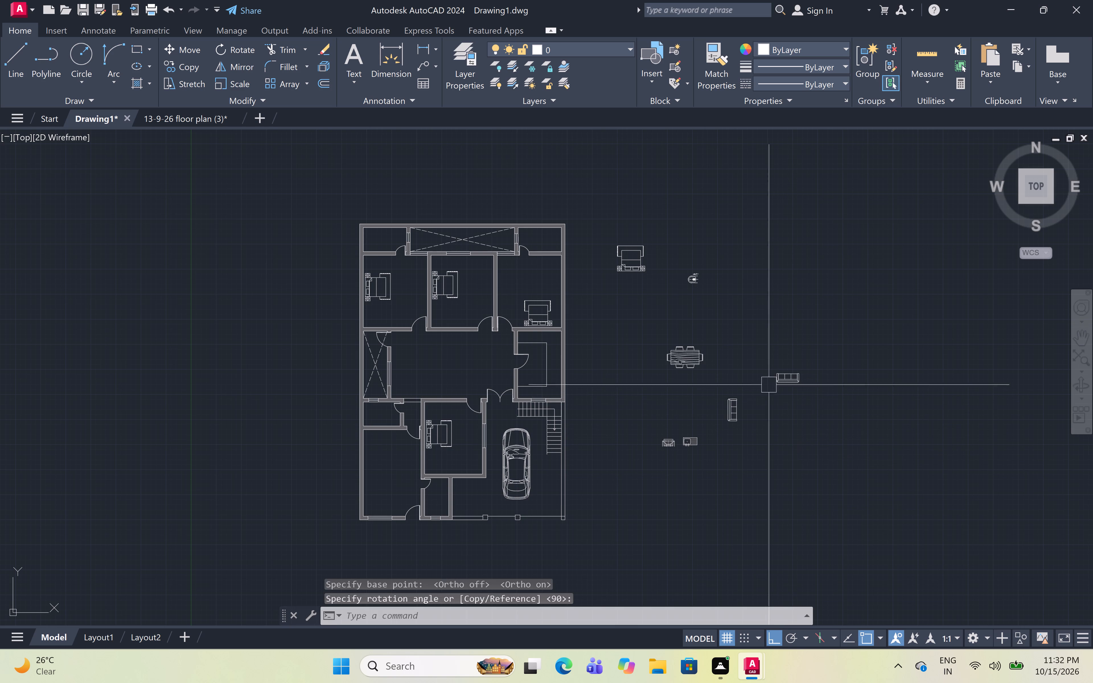
Move the horizontal sofa with Ortho off to just below and right of the vertical sofa, forming an L-shaped arrangement.
left_click_drag(756, 334, 759, 345)
left_click(835, 411)
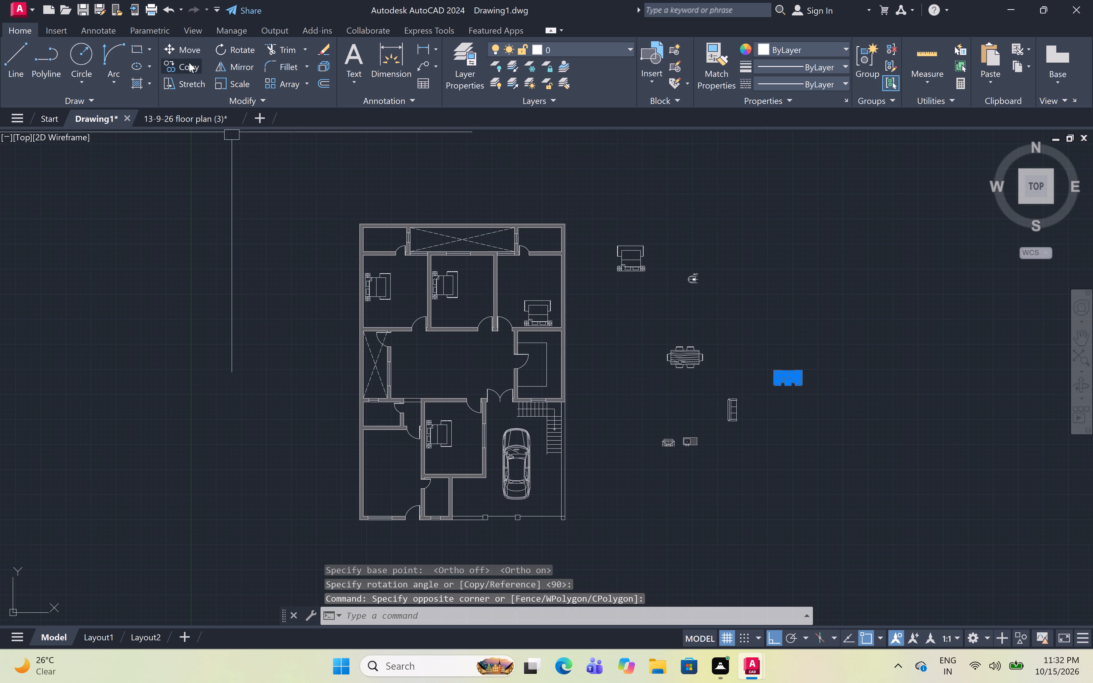
left_click(189, 40)
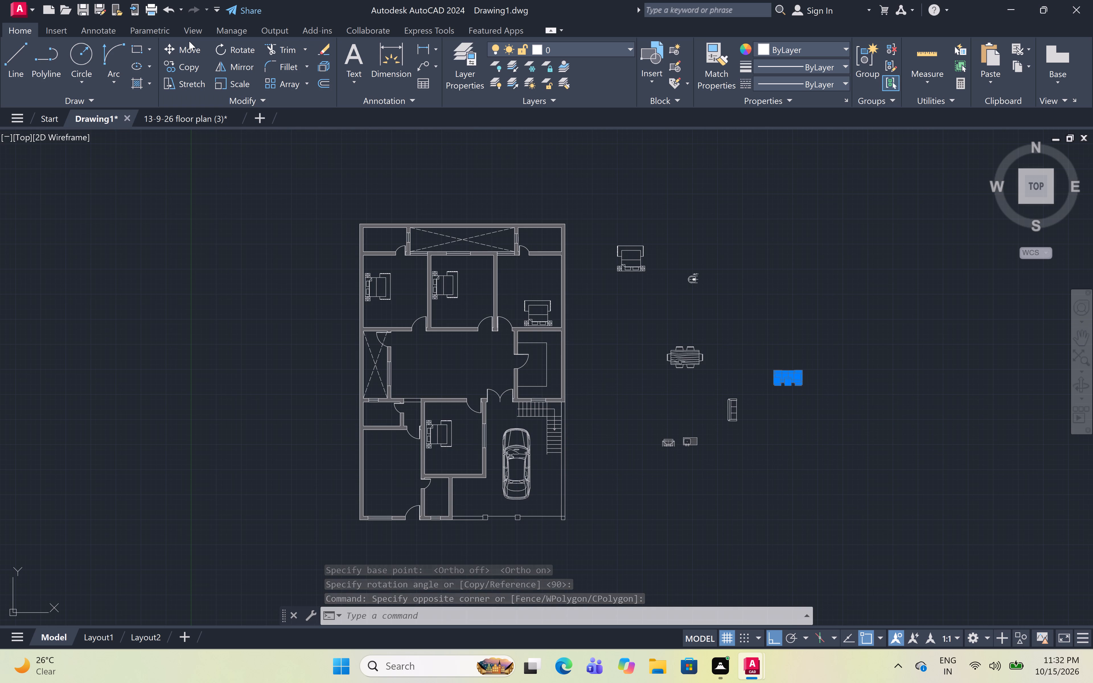
left_click(188, 51)
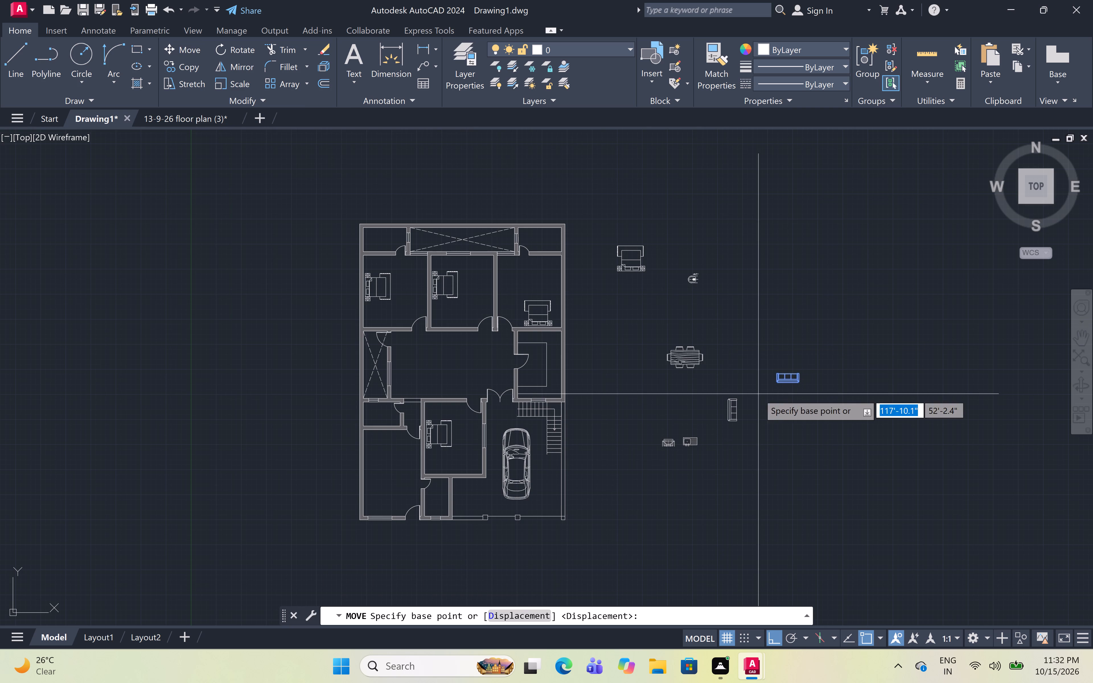
left_click(791, 379)
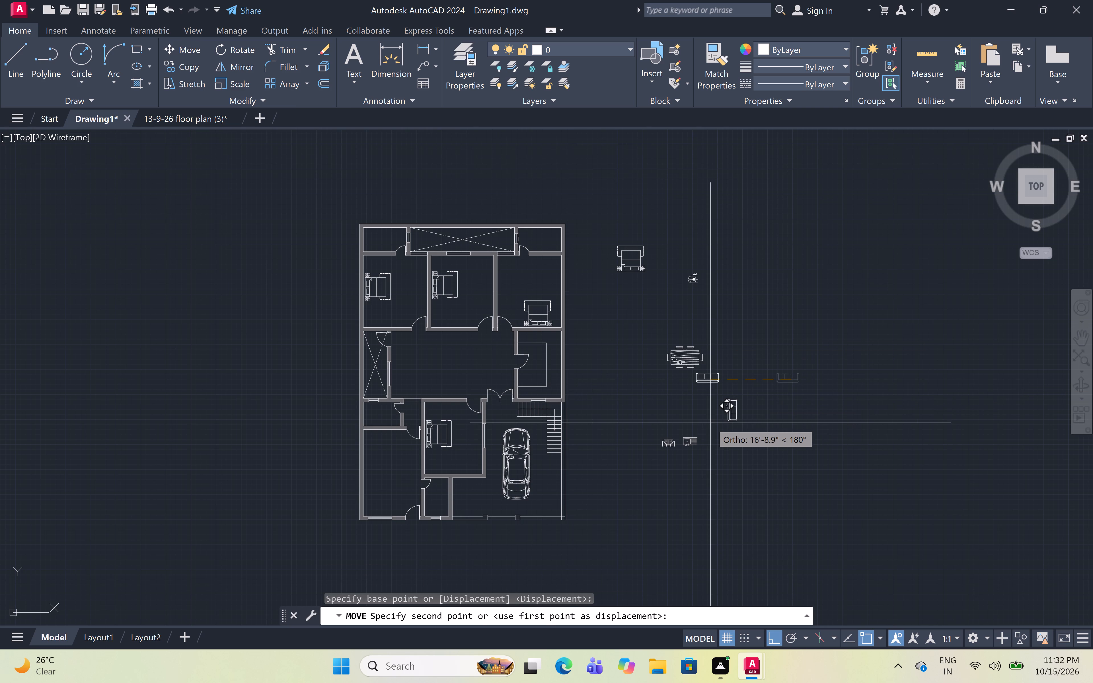
key("F8")
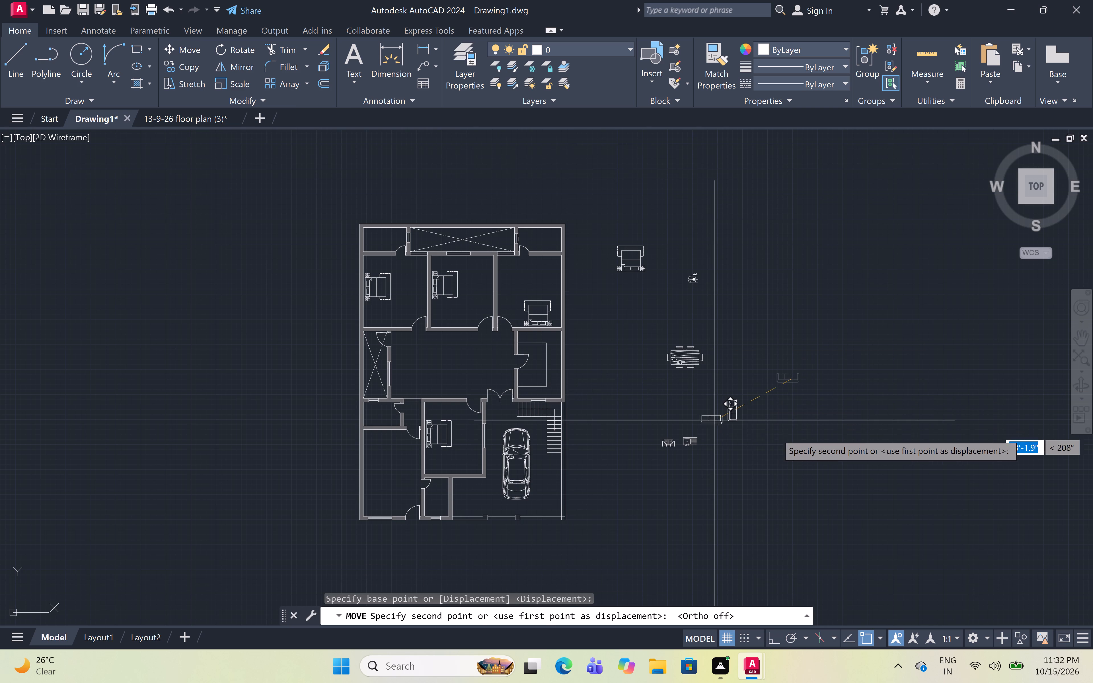
scroll(745, 427, "up", 3)
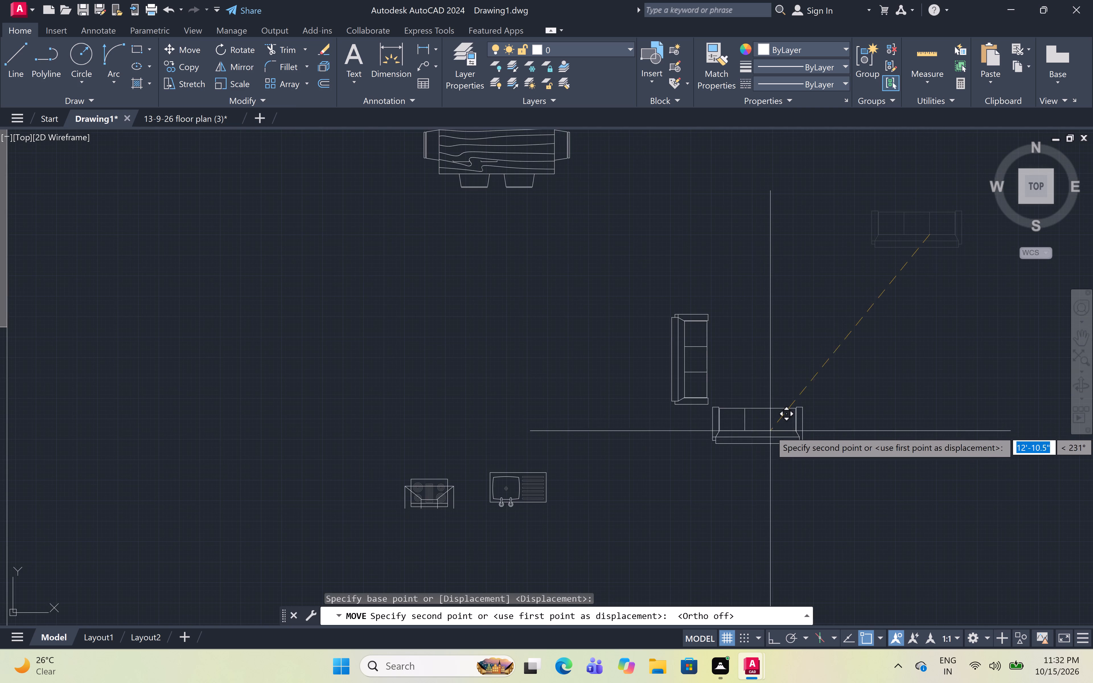
left_click(776, 429)
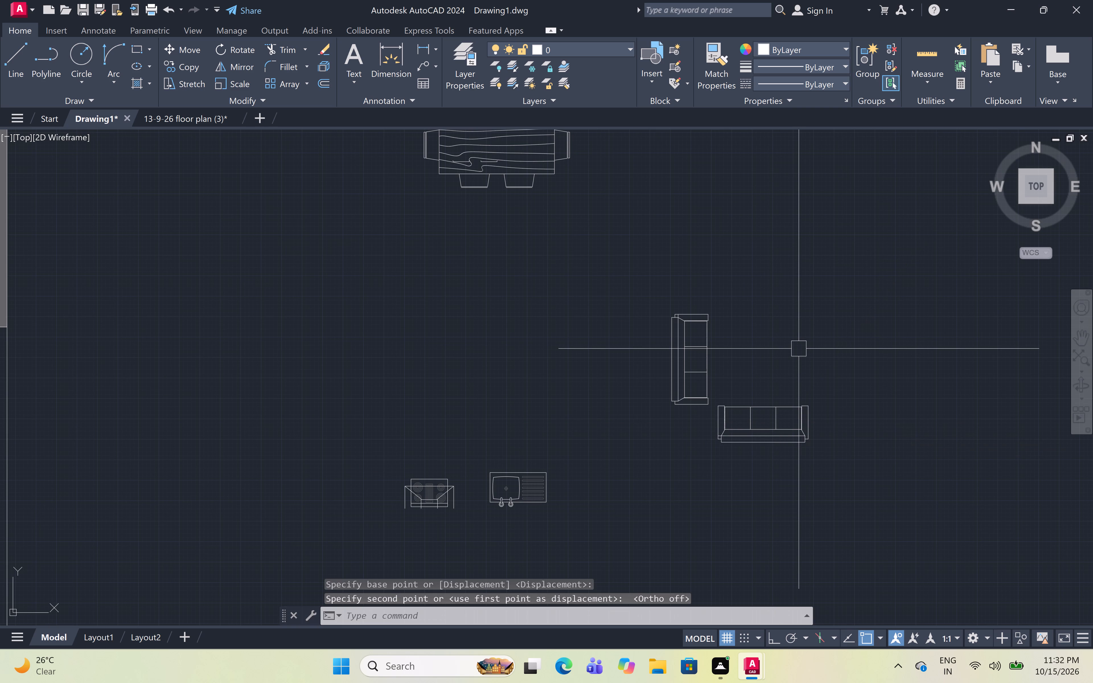
Move the L-shaped pair of sofas together into the lower-left room, along its left and bottom walls.
scroll(799, 349, "down", 1)
left_click_drag(831, 249, 821, 256)
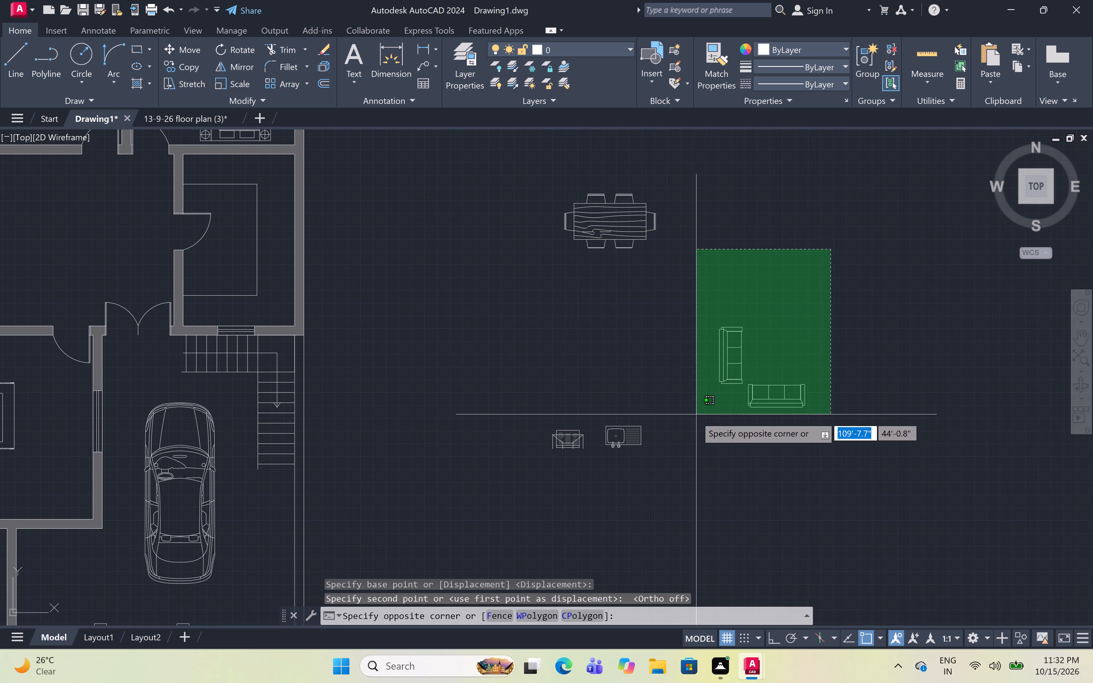
left_click(703, 451)
type("m")
key("space")
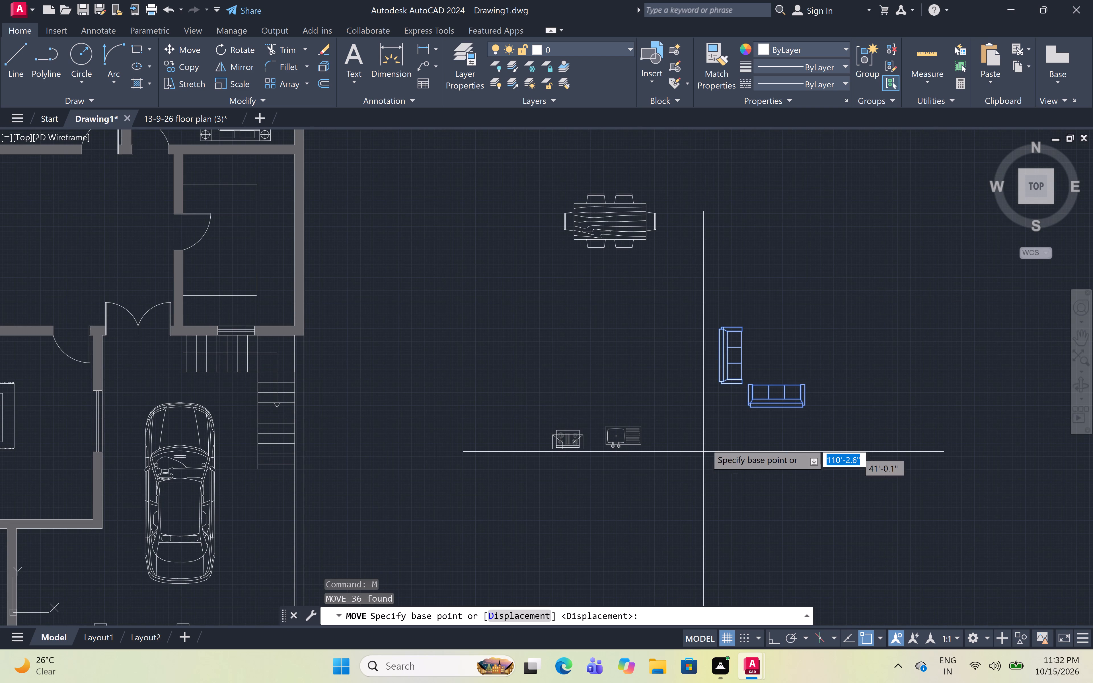
left_click_drag(724, 368, 724, 371)
scroll(724, 383, "down", 4)
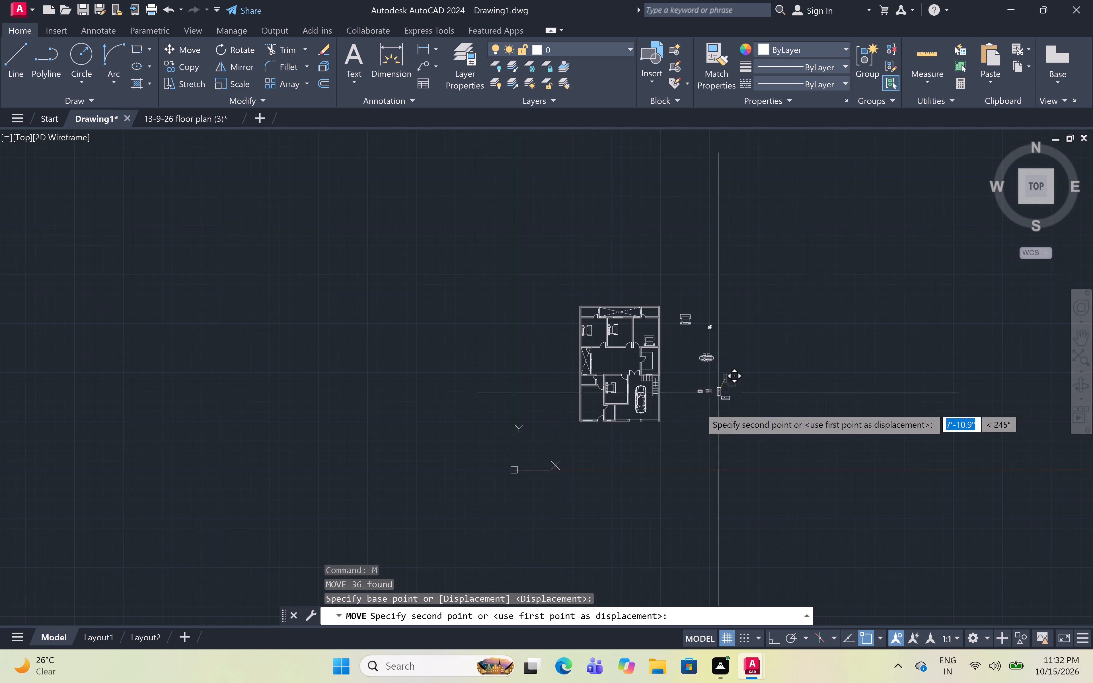
scroll(583, 412, "up", 5)
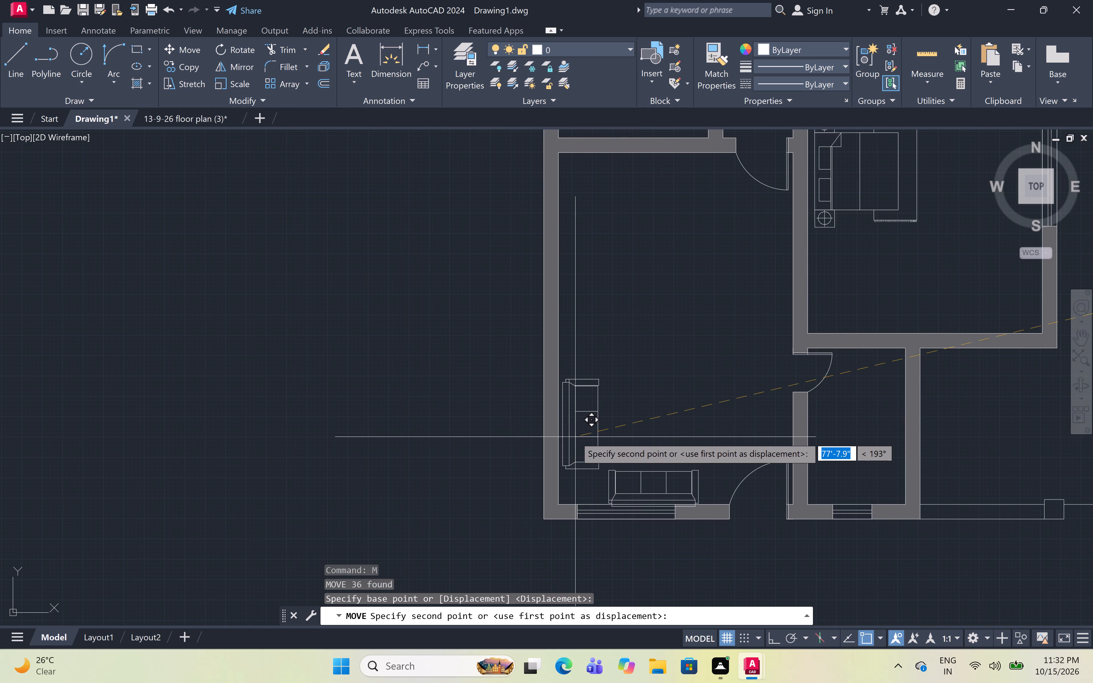
left_click(577, 427)
Rotate the loose toilet block 180° with Ortho on, so its bowl faces right.
scroll(609, 312, "up", 1)
middle_click_drag(610, 313, 619, 355)
scroll(621, 336, "down", 2)
middle_click_drag(622, 336, 627, 357)
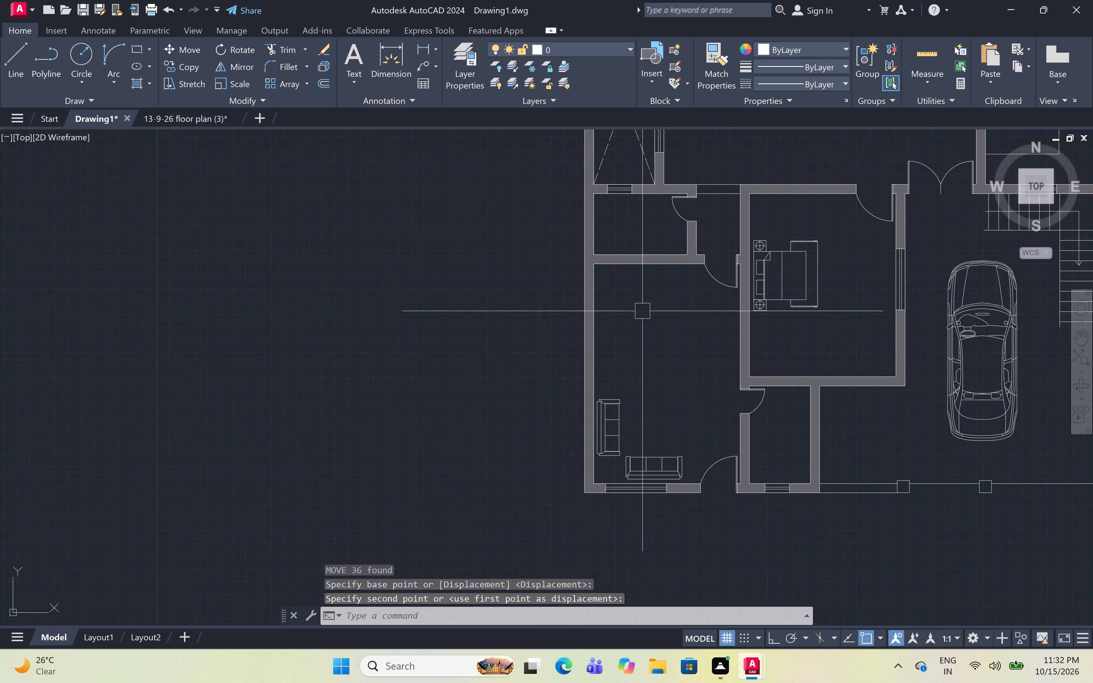
middle_click_drag(642, 311, 652, 392)
scroll(649, 363, "down", 4)
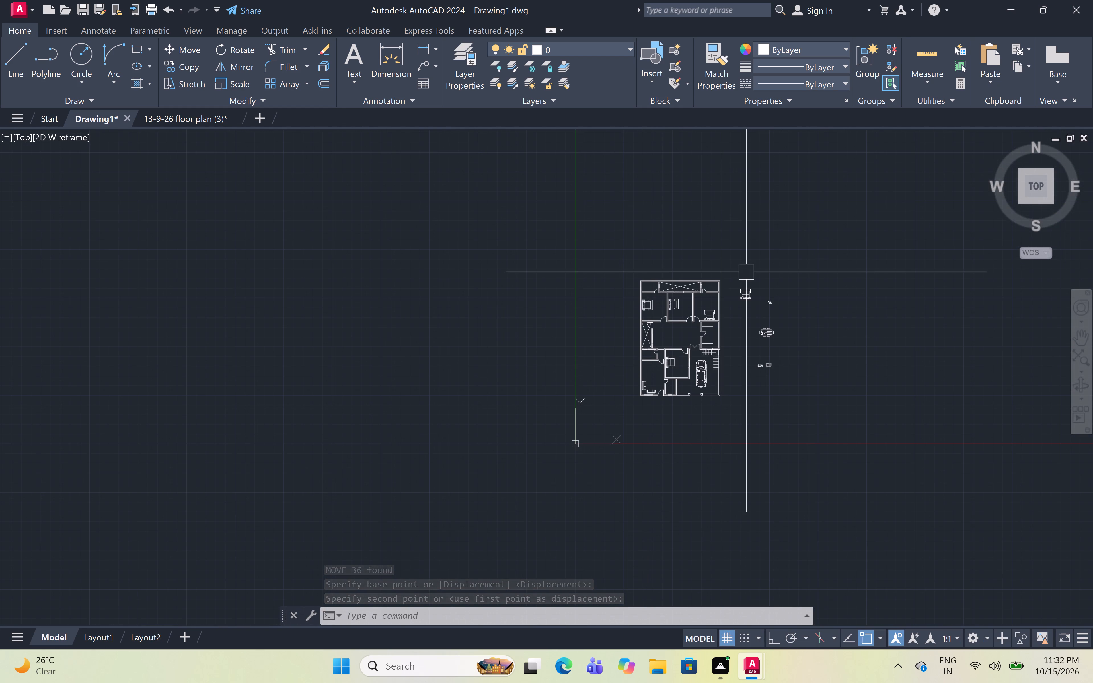
scroll(771, 292, "up", 2)
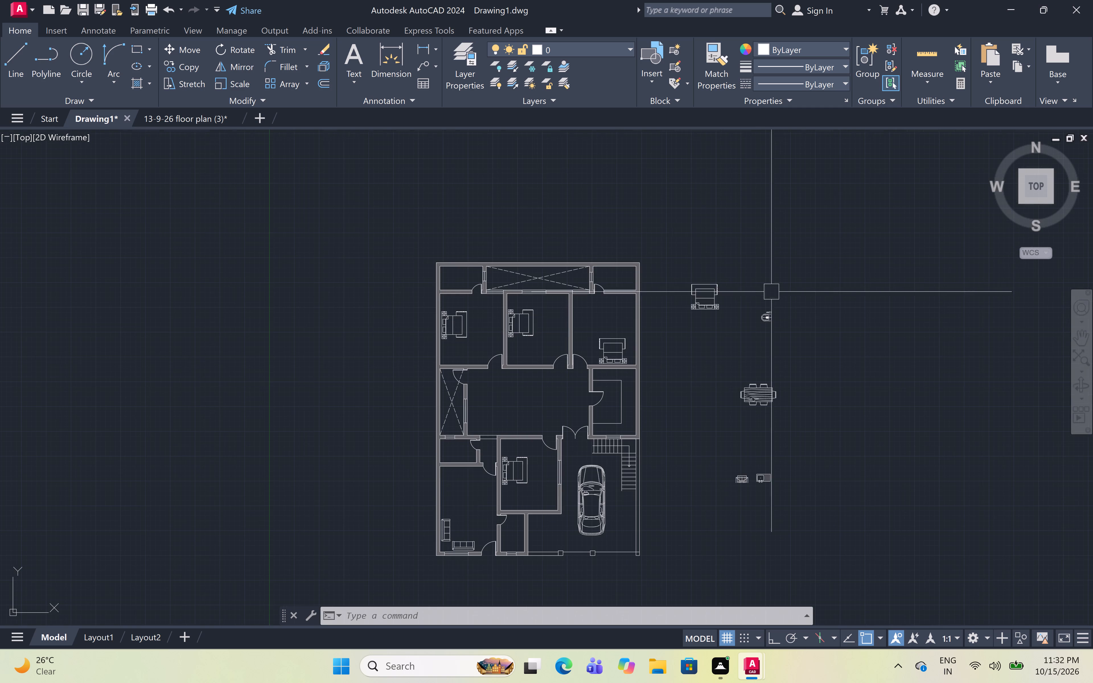
left_click_drag(780, 266, 784, 272)
left_click(753, 365)
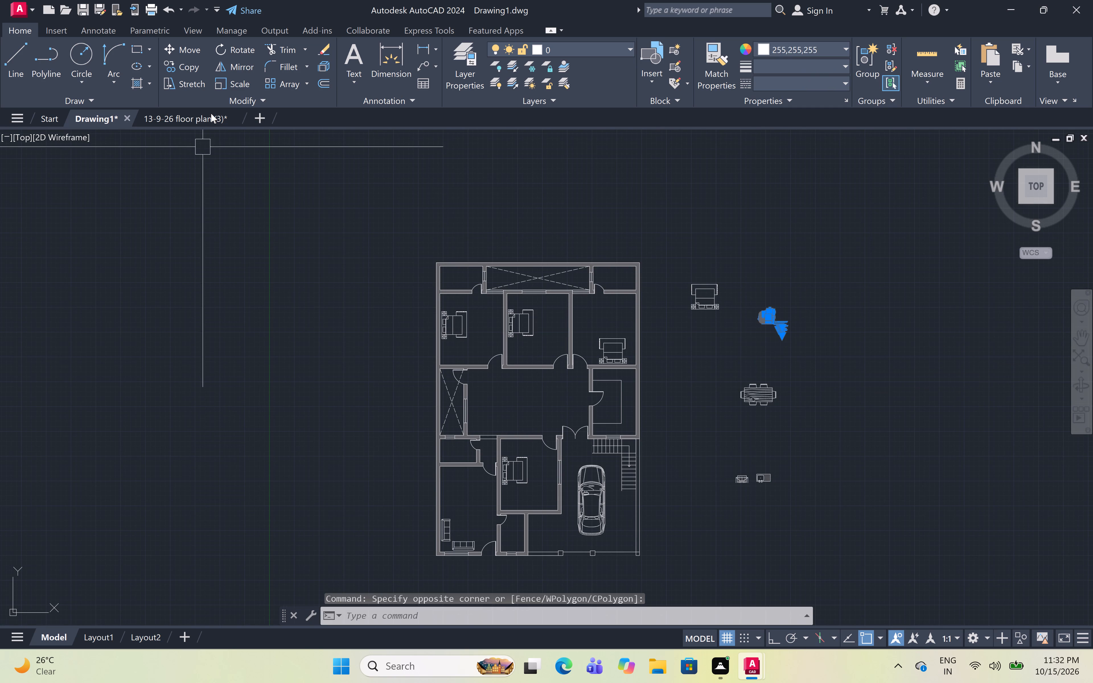
left_click(235, 44)
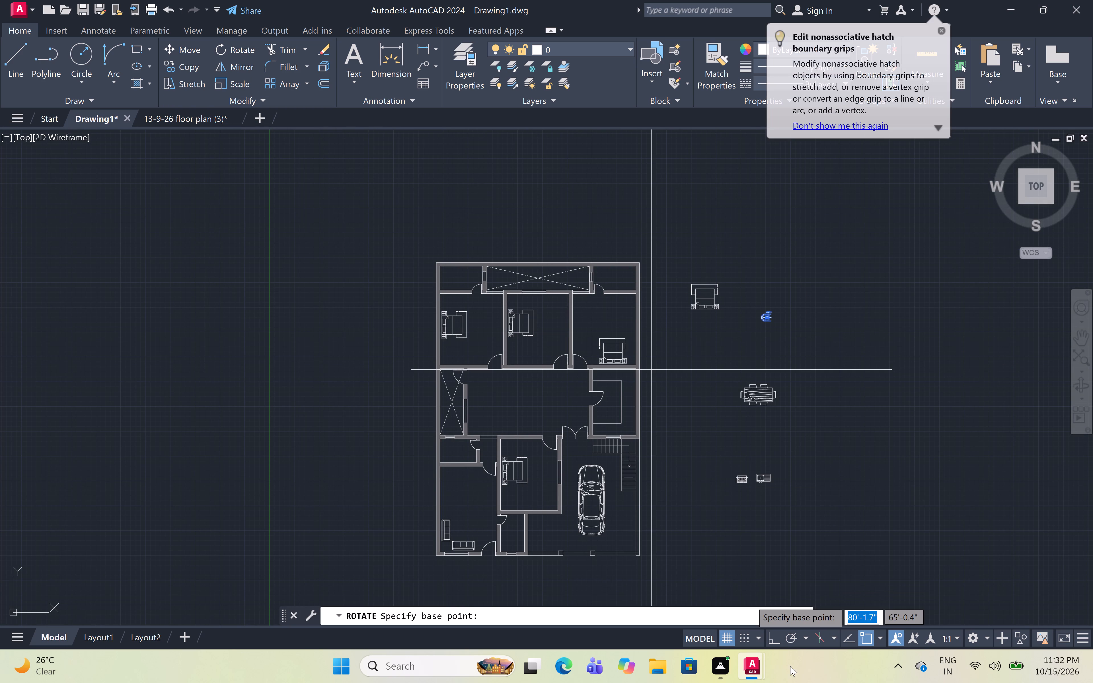
left_click(777, 638)
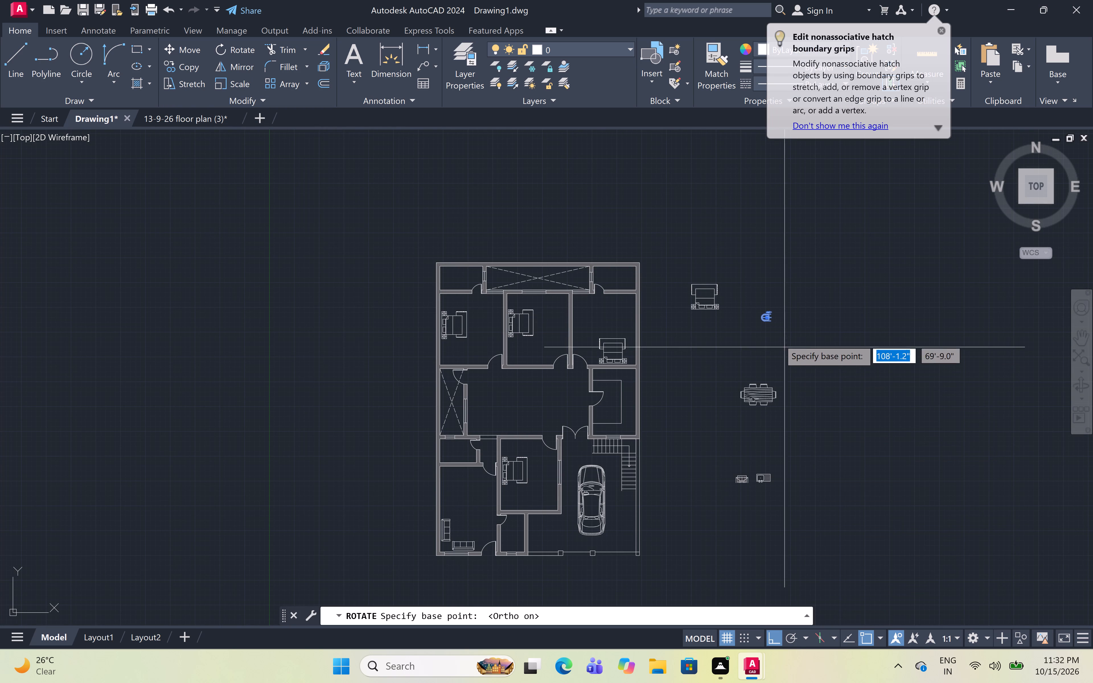
scroll(763, 318, "up", 4)
left_click(815, 320)
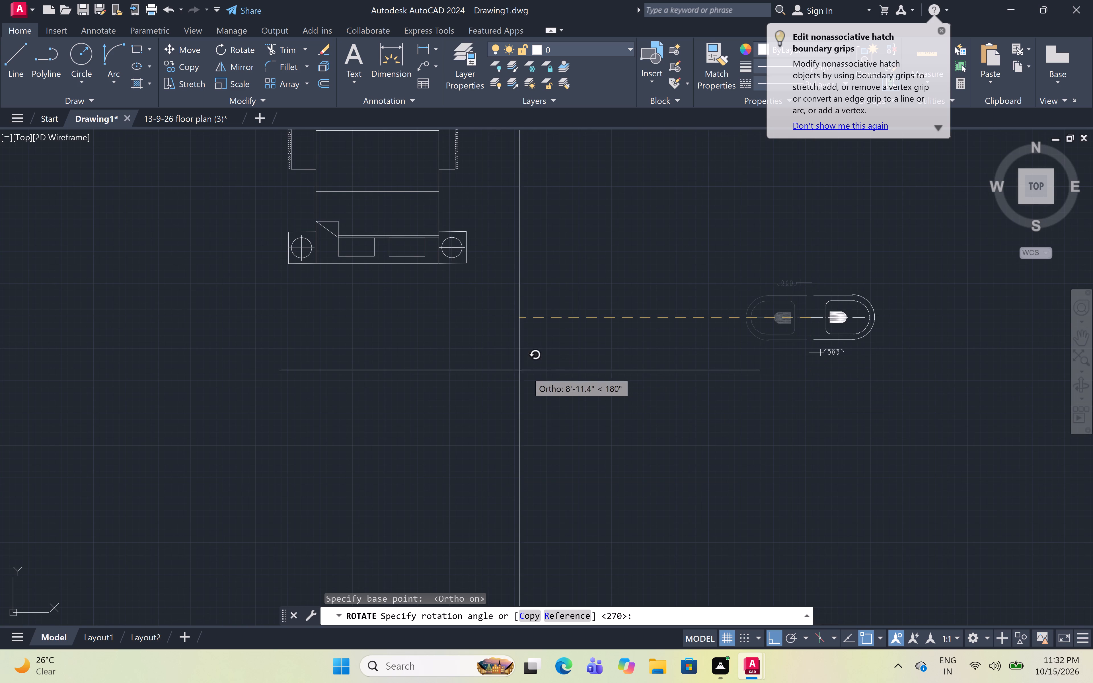
left_click(481, 366)
Copy the rotated toilet with Ortho off into the small bathroom above the sofa room, against its left wall.
left_click_drag(773, 241, 788, 298)
left_click(1026, 467)
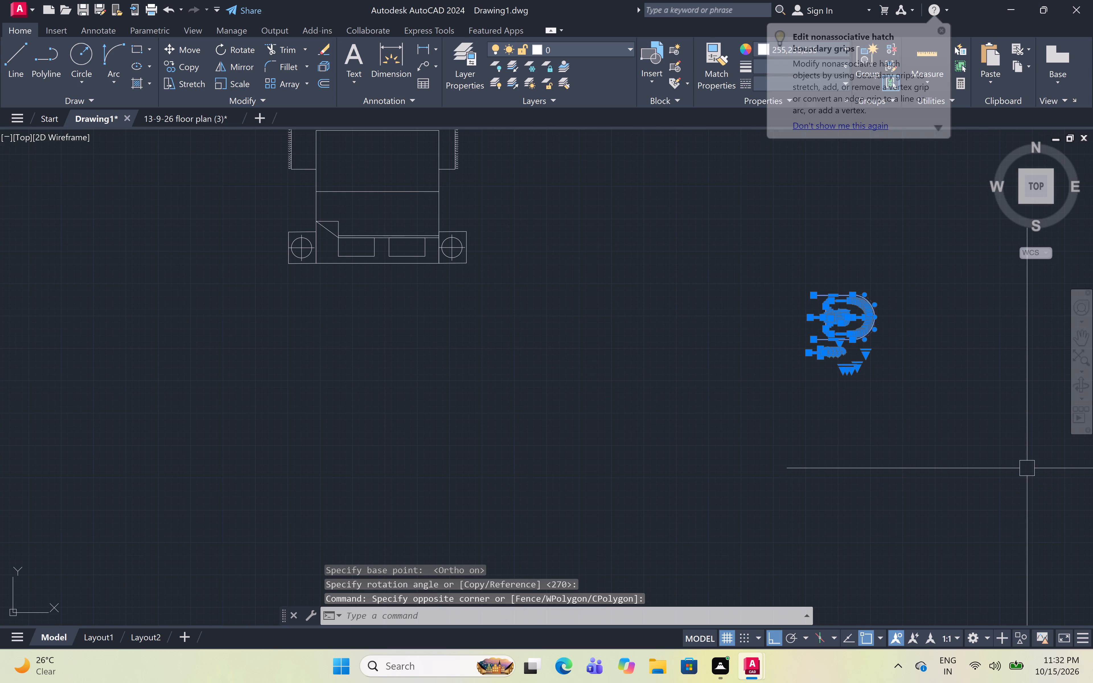
type("co")
key("space")
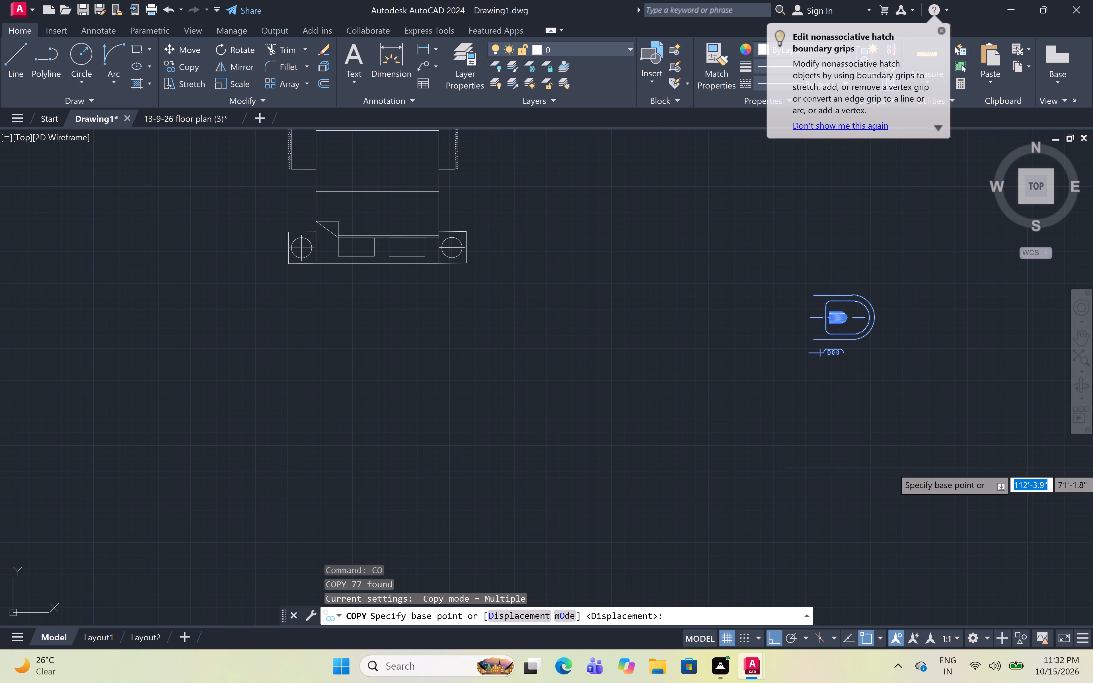
left_click(835, 316)
scroll(804, 367, "down", 5)
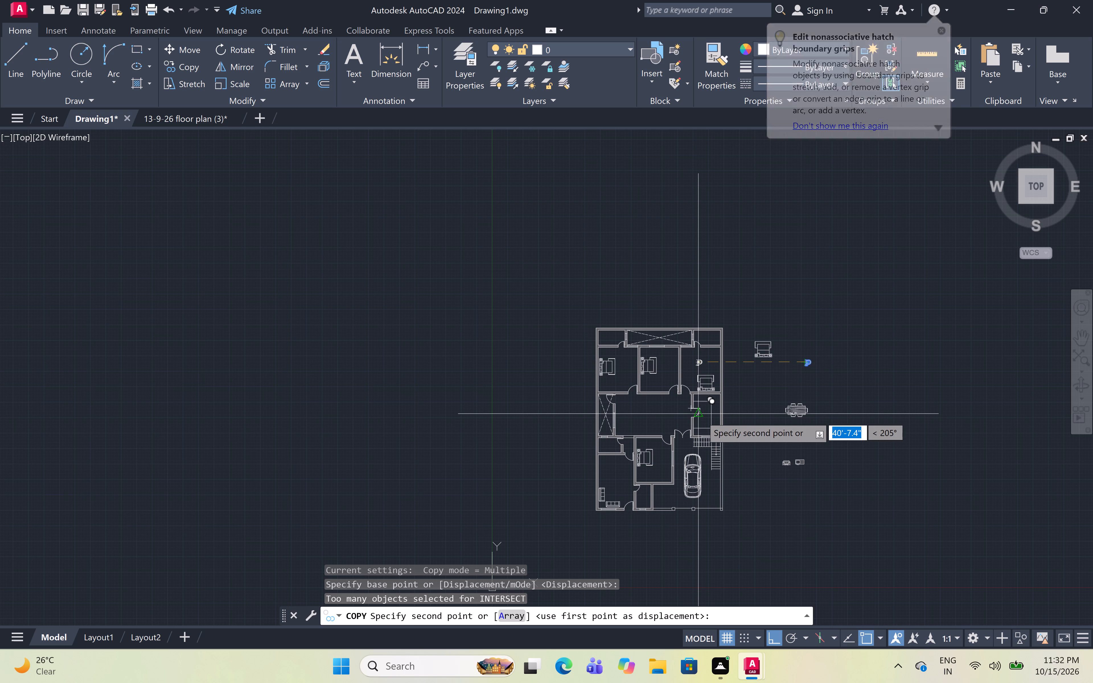
key("F8")
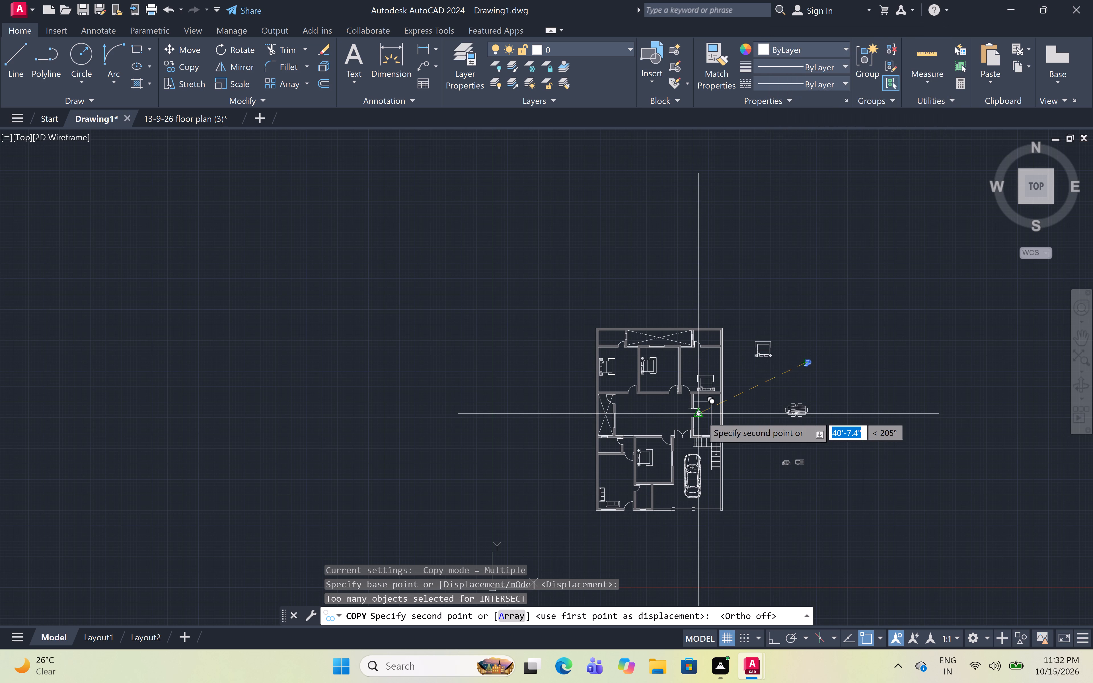
scroll(611, 427, "up", 5)
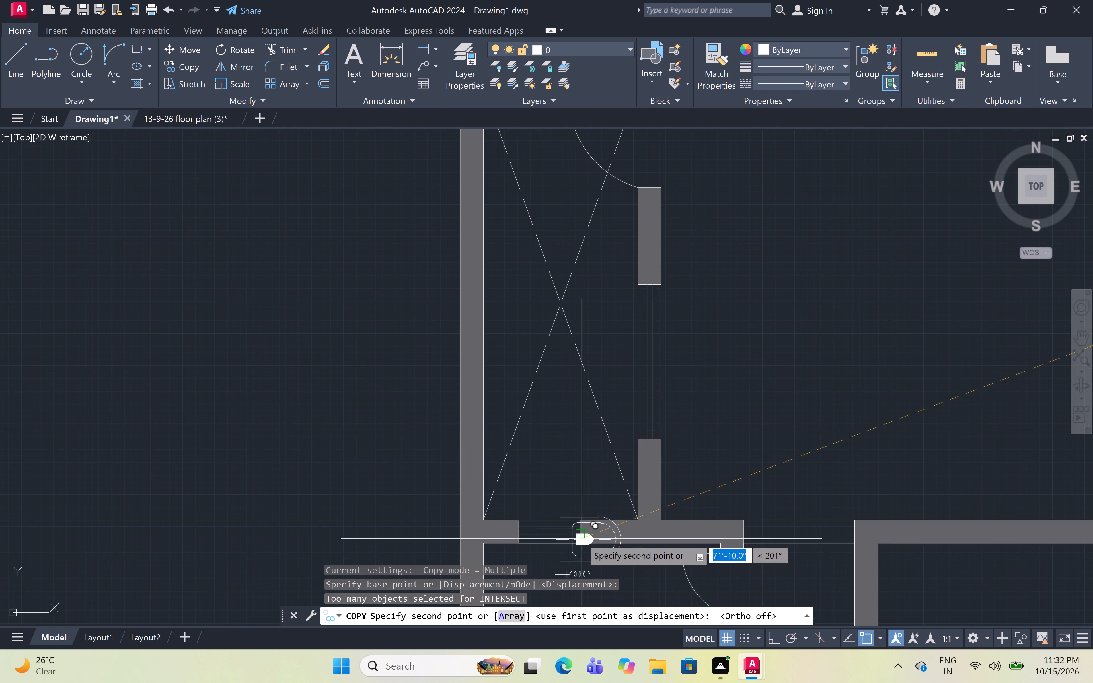
scroll(609, 455, "down", 4)
scroll(596, 484, "up", 5)
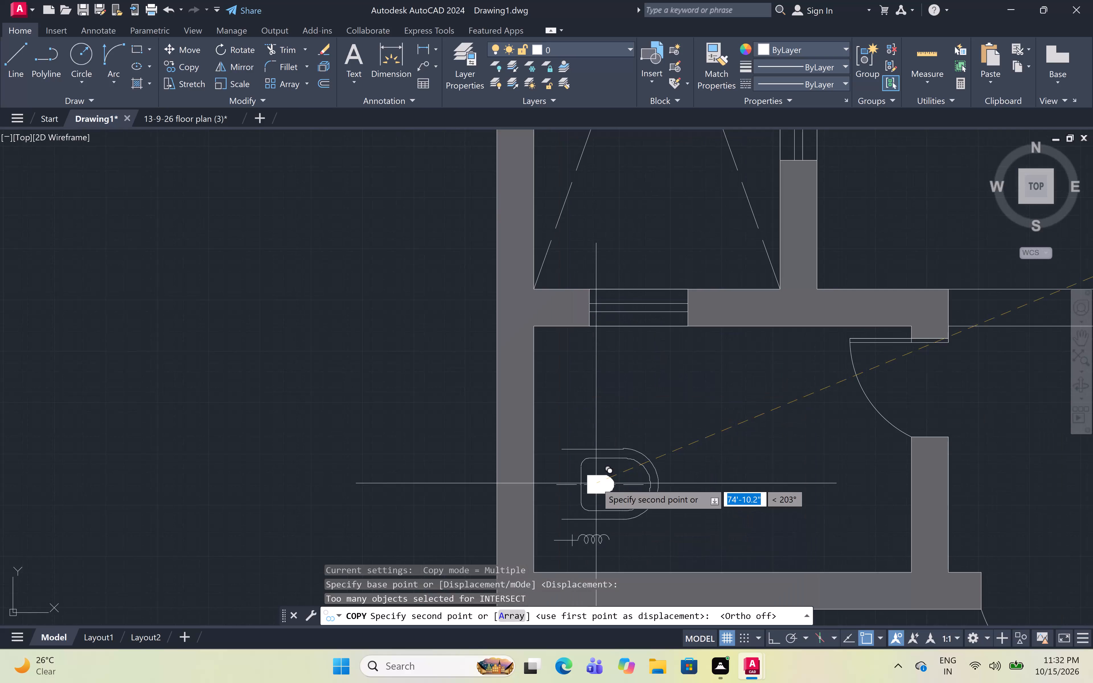
left_click(576, 454)
Place a second toilet copy against the left wall of the top-left bathroom and end the copying.
scroll(597, 435, "down", 6)
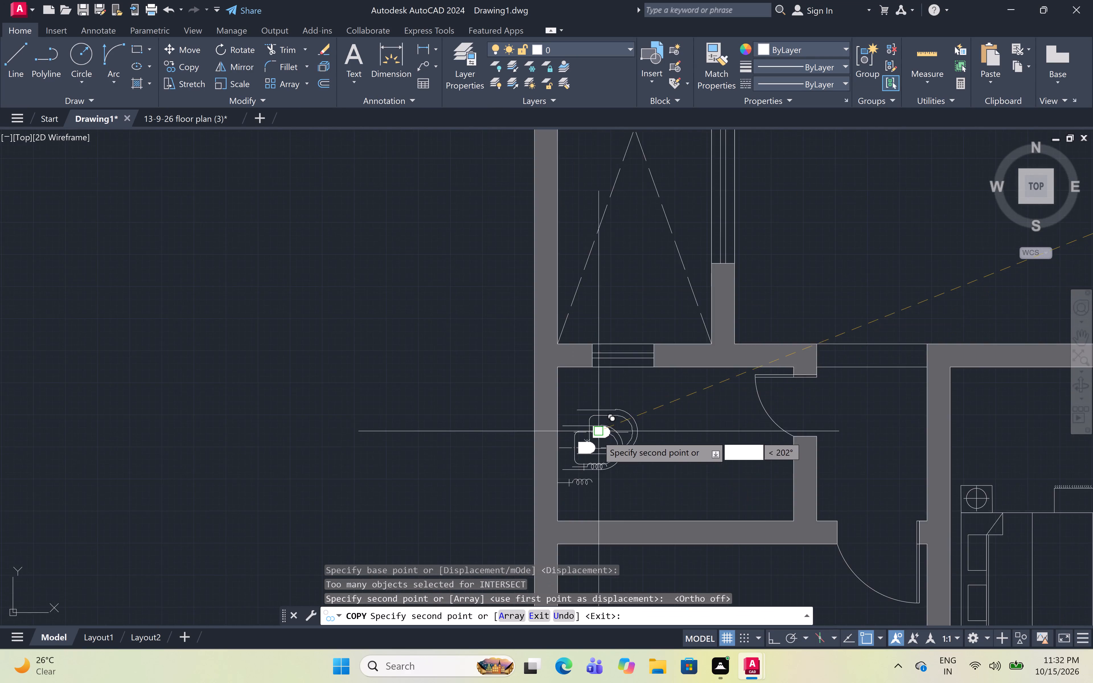
scroll(617, 220, "down", 2)
middle_click_drag(663, 177, 628, 315)
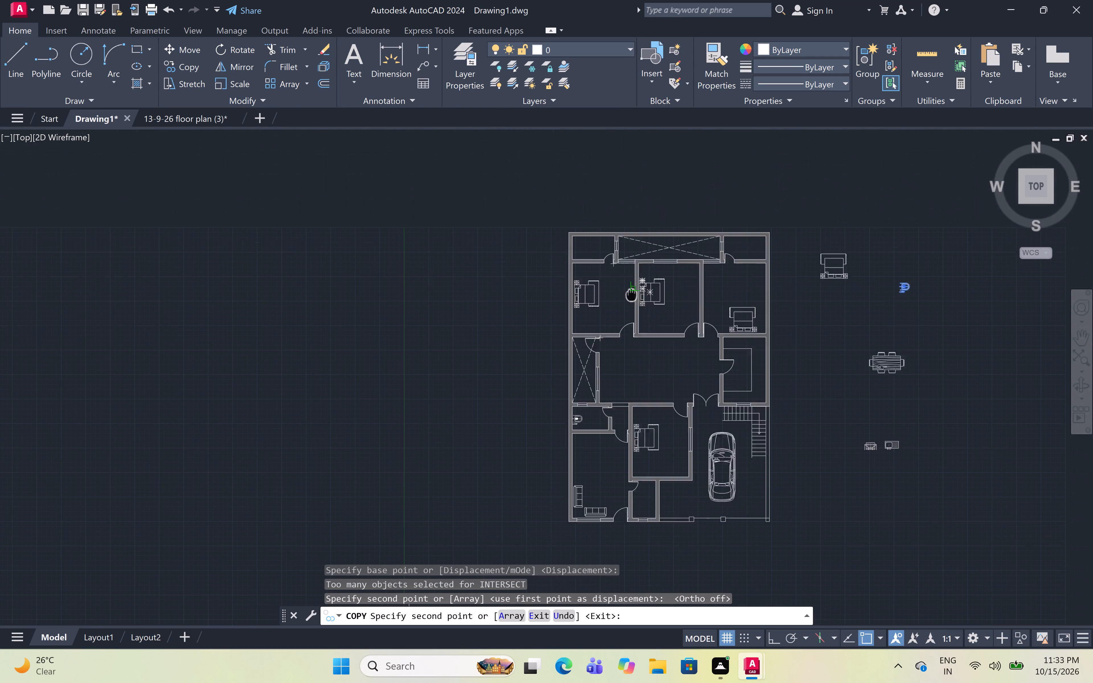
middle_click_drag(628, 315, 628, 317)
scroll(539, 225, "up", 3)
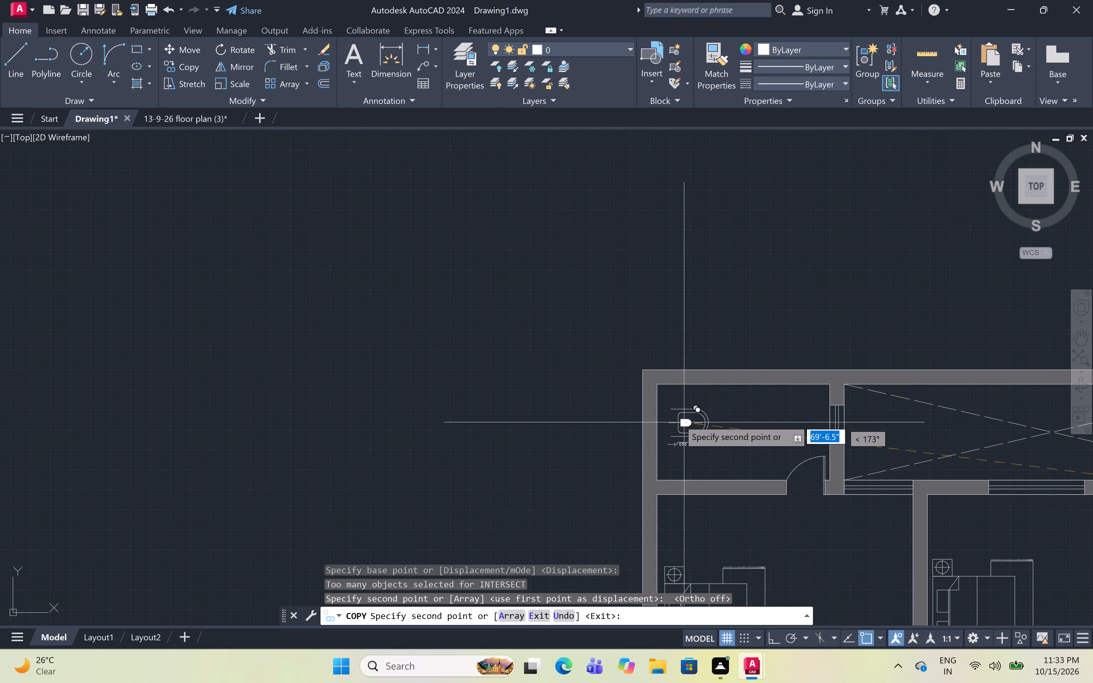
left_click(673, 422)
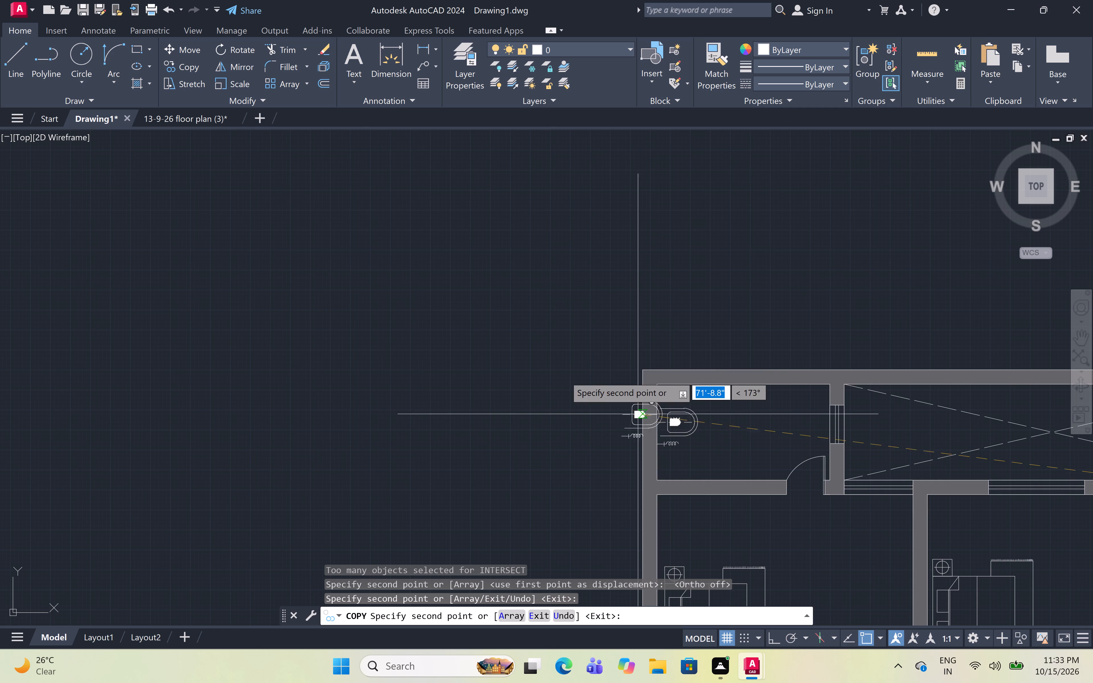
scroll(552, 362, "down", 4)
scroll(581, 347, "down", 1)
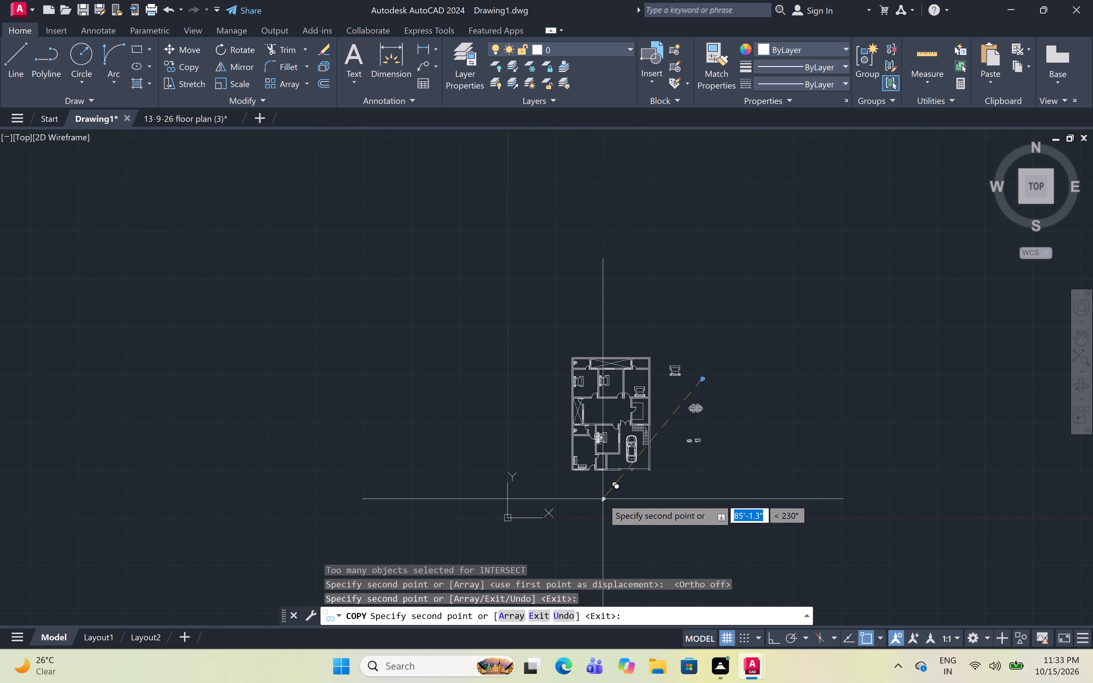
key("Escape")
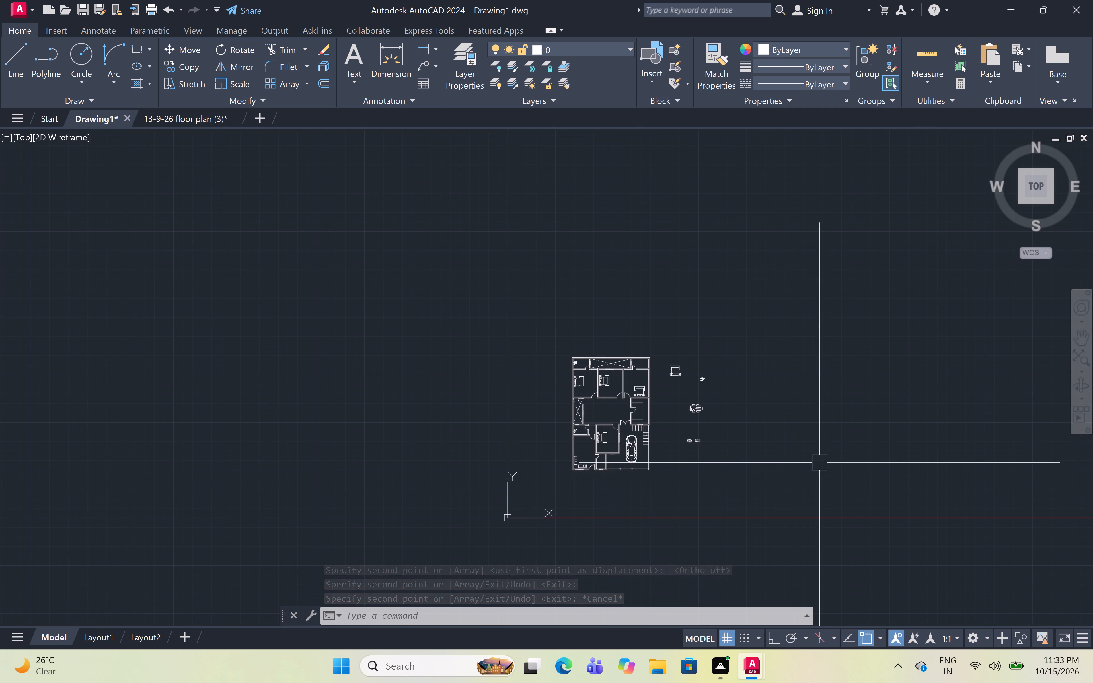
Rotate the loose stove block beside the sink 90° counterclockwise with Ortho on, so it stands vertically.
scroll(691, 452, "up", 3)
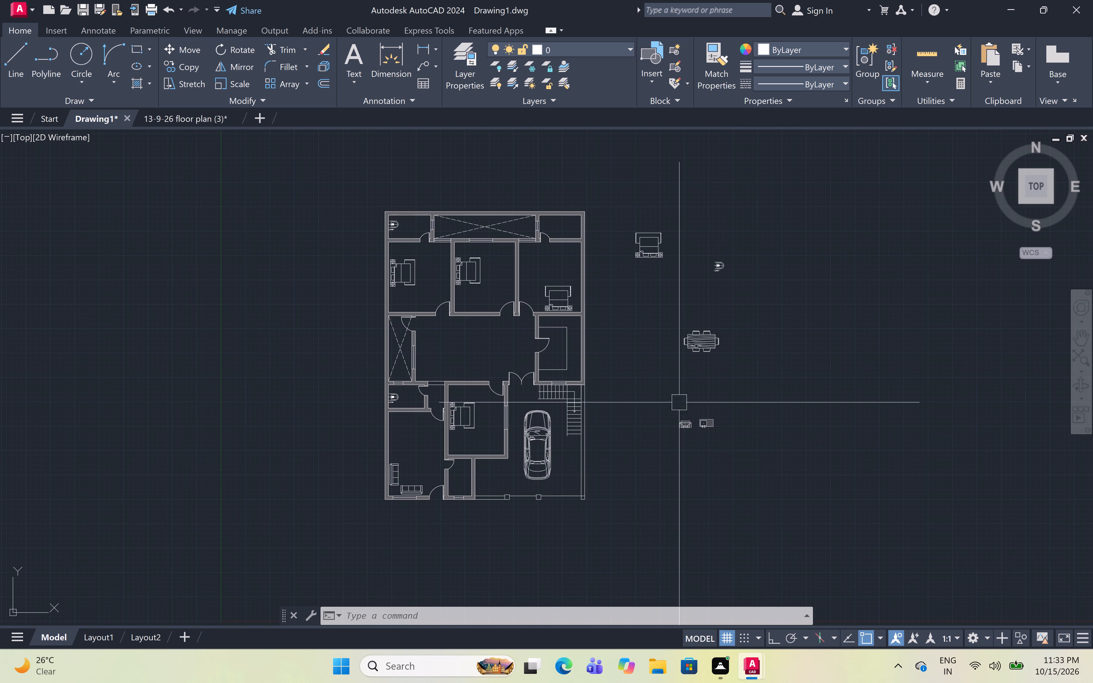
scroll(681, 424, "up", 1)
left_click(706, 393)
left_click(603, 466)
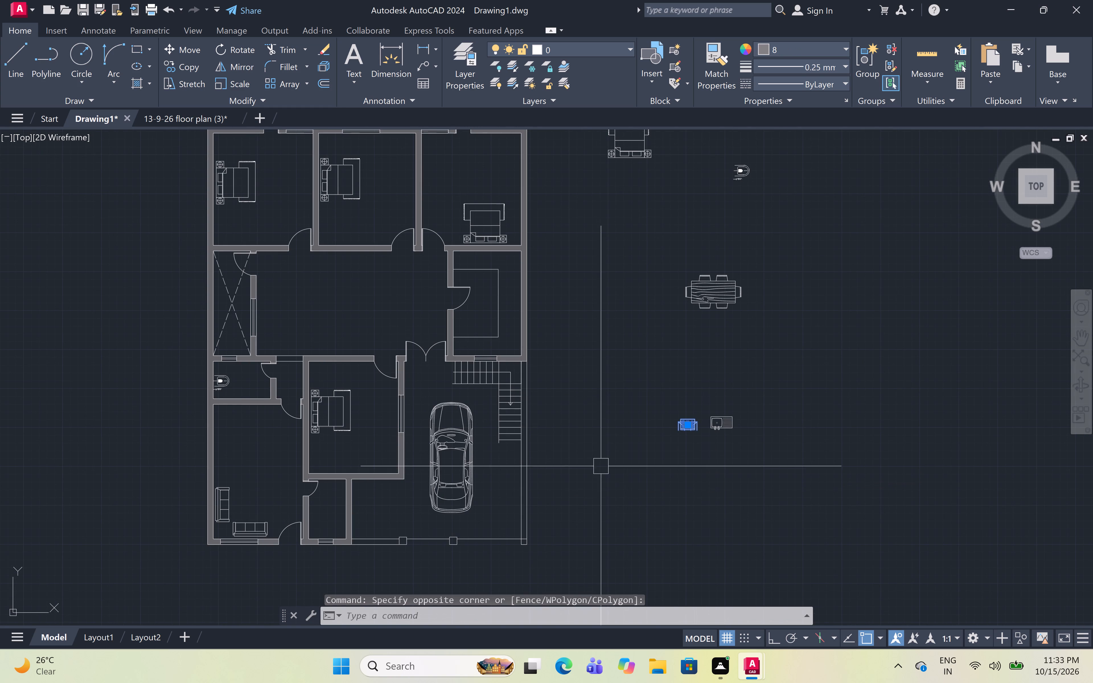
left_click(229, 44)
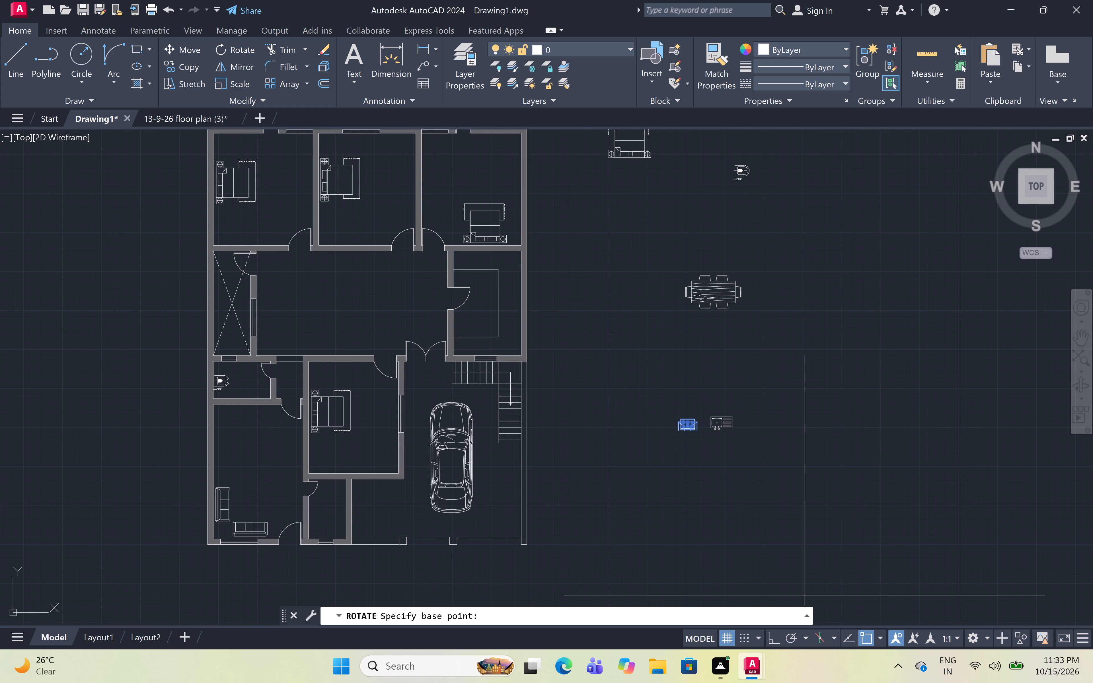
left_click(766, 636)
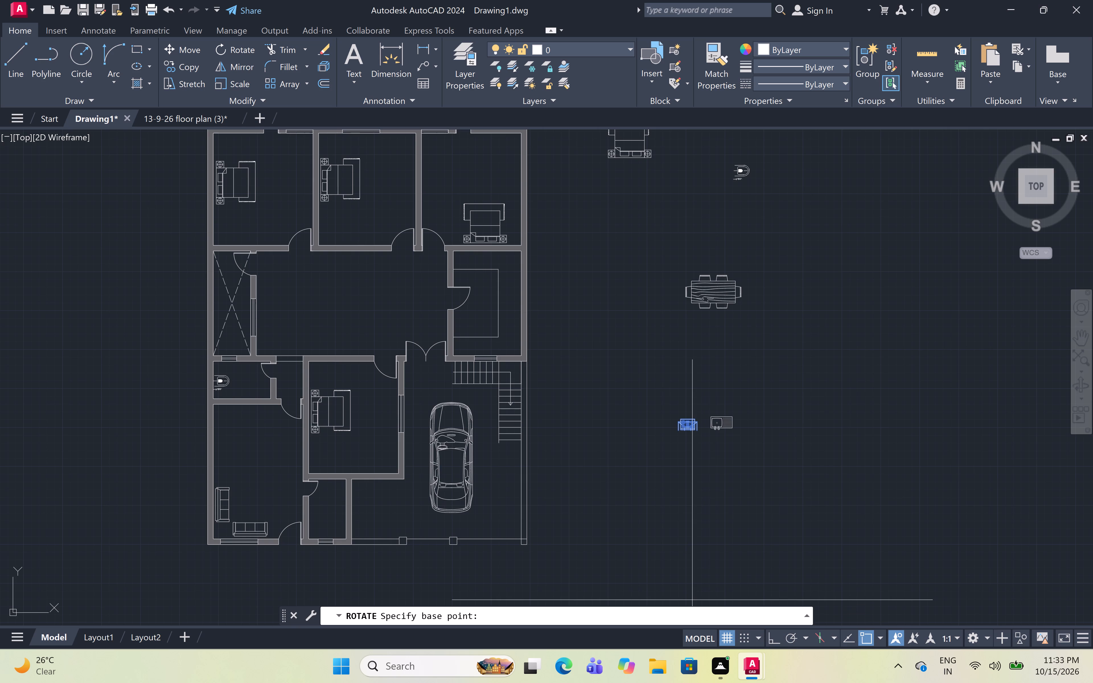
left_click(769, 632)
scroll(692, 422, "up", 2)
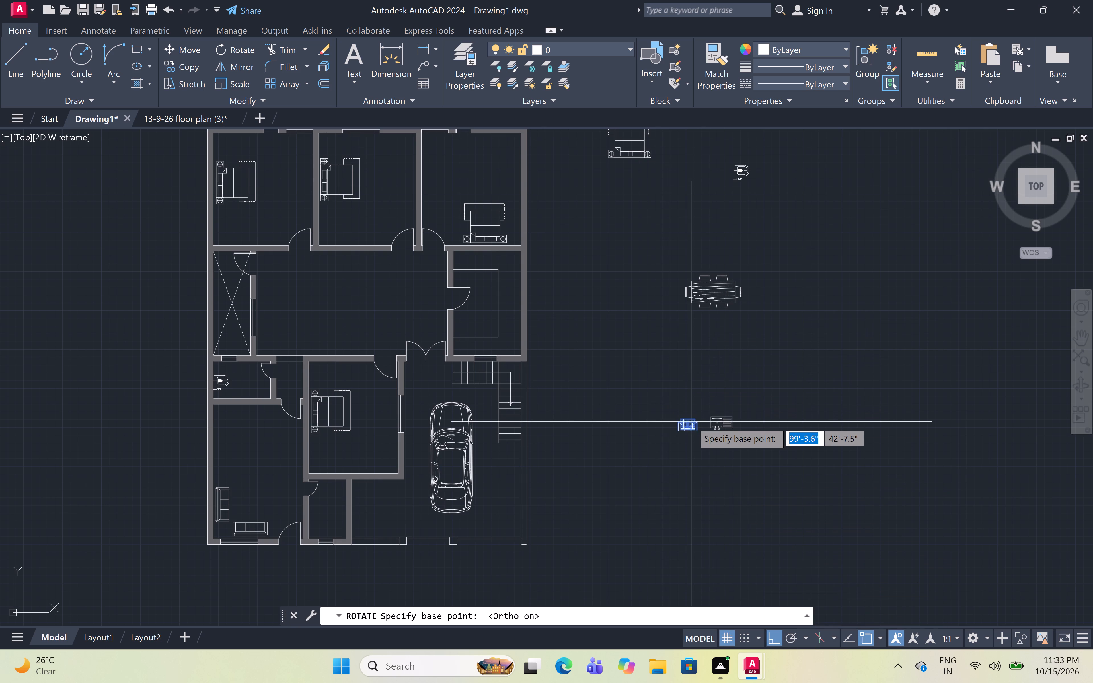
scroll(693, 422, "up", 1)
left_click(694, 422)
left_click(690, 331)
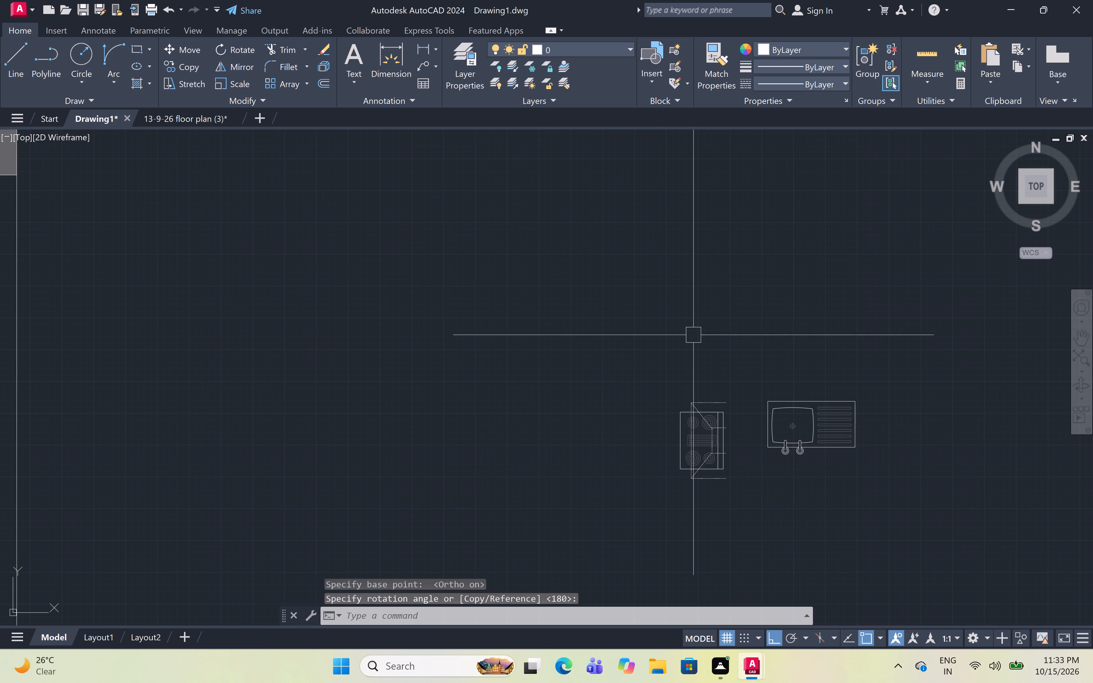
Copy the rotated stove block with Ortho off onto the kitchen counter strip along the right wall.
scroll(724, 375, "down", 2)
left_click_drag(733, 349, 727, 380)
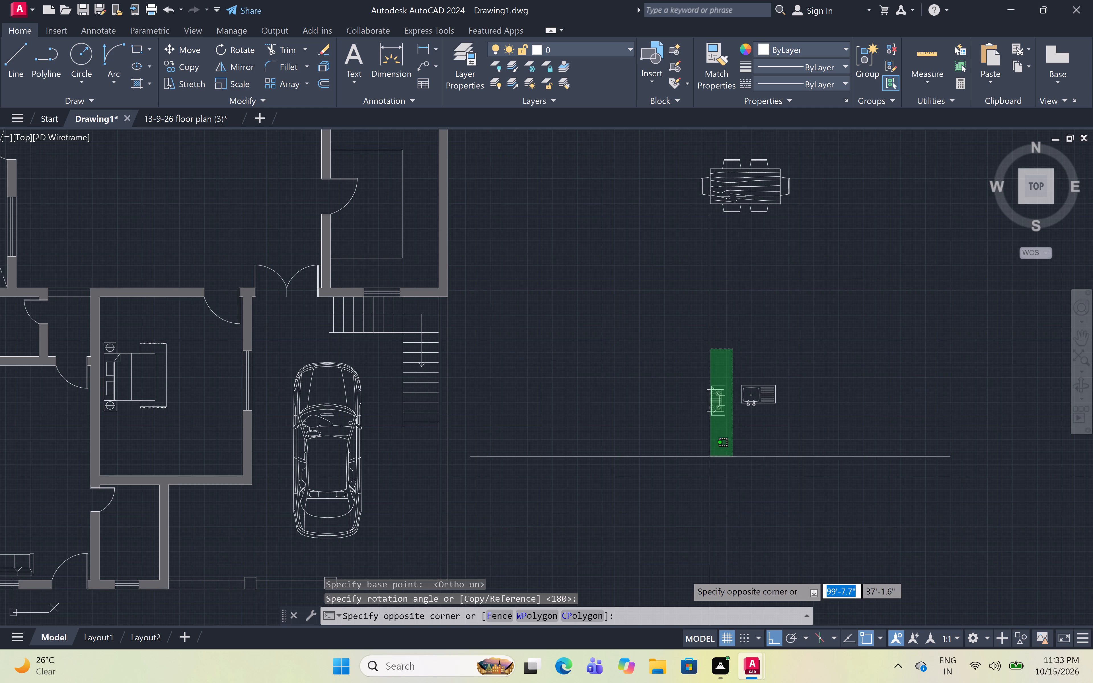
left_click(650, 582)
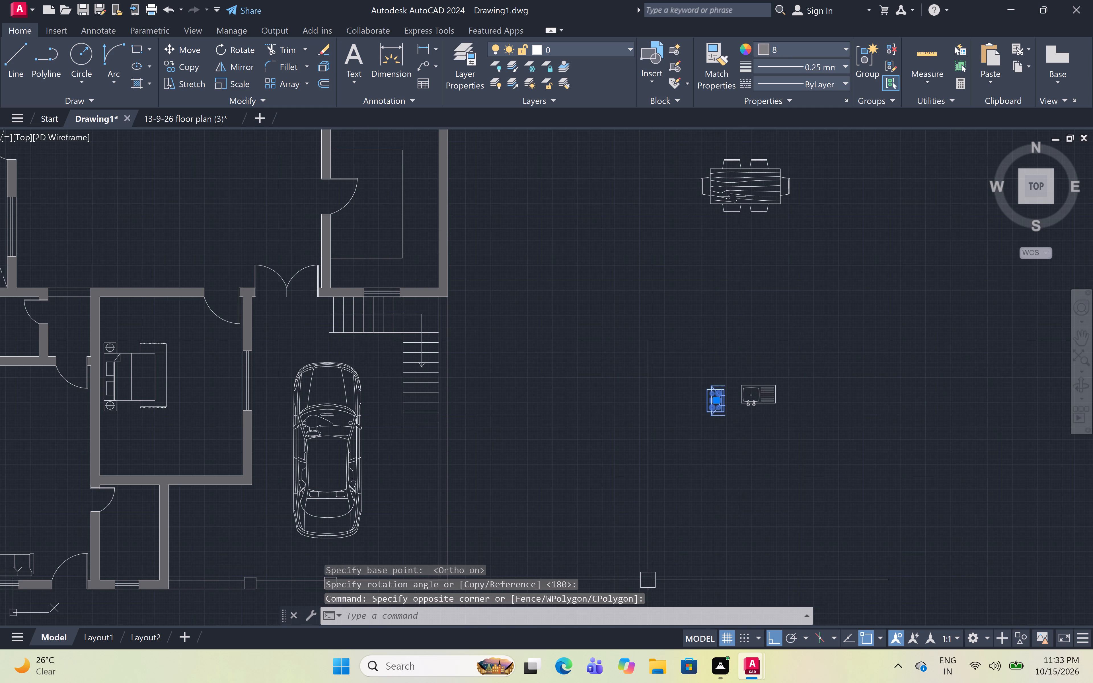
key("c")
type("o")
key("space")
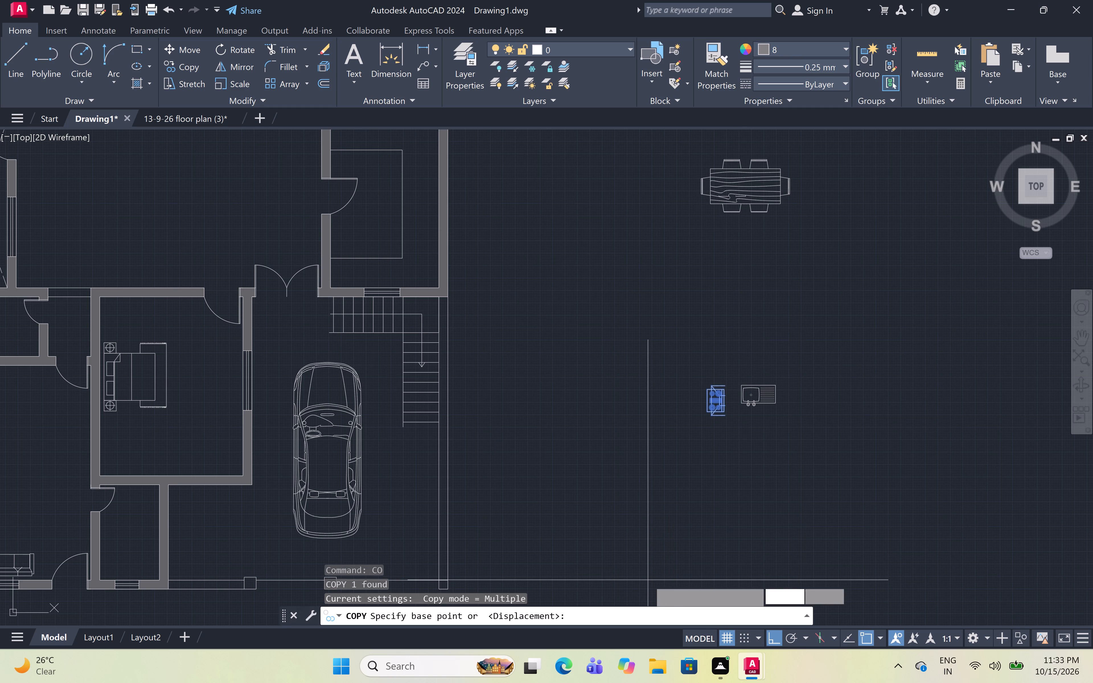
left_click(716, 402)
key("F8")
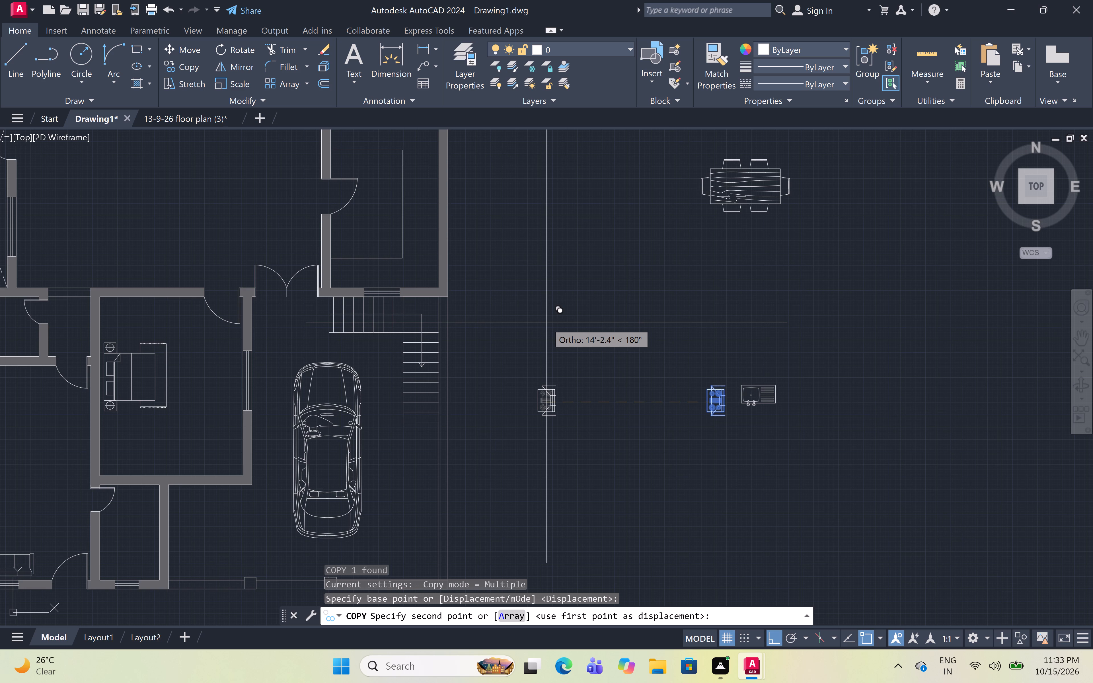
scroll(546, 323, "down", 1)
scroll(424, 332, "down", 1)
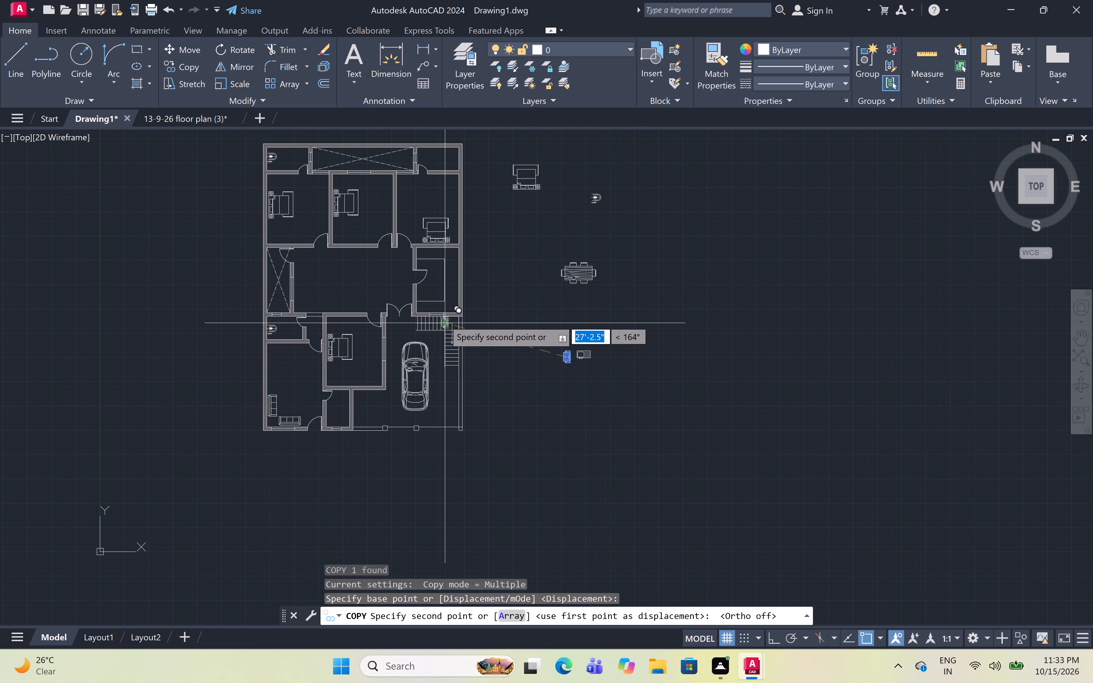
scroll(457, 273, "up", 3)
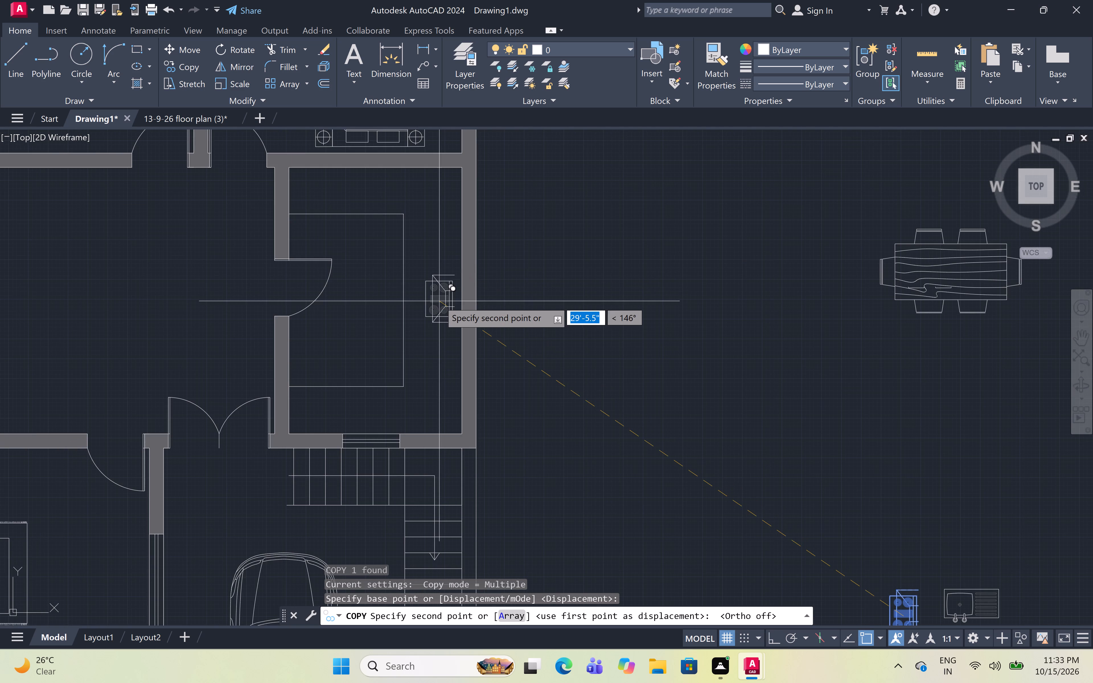
left_click(433, 305)
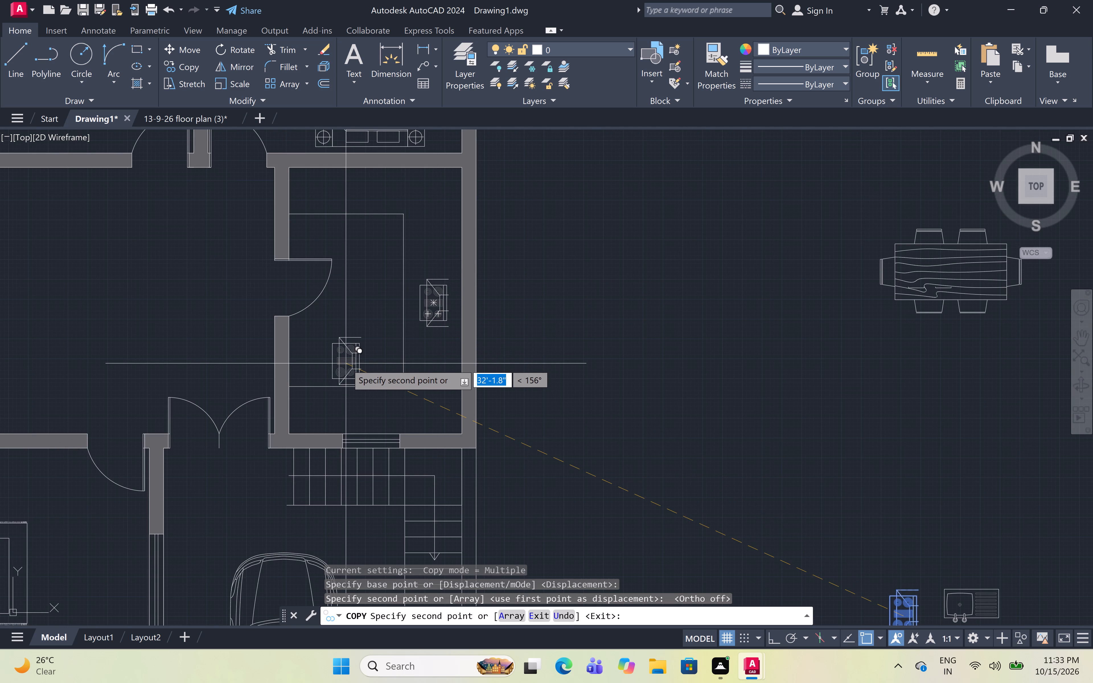
key("Escape")
Copy the loose sink block onto the kitchen counter strip along the bottom wall, just above the window.
scroll(480, 330, "down", 2)
scroll(660, 437, "up", 3)
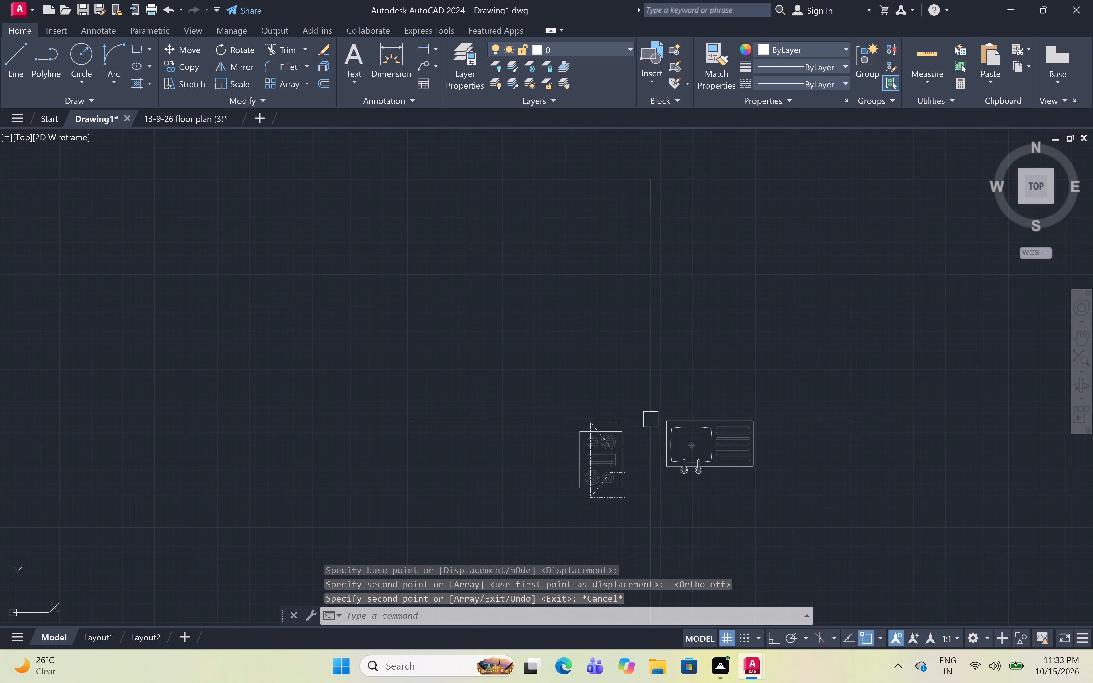
left_click(650, 404)
left_click(816, 522)
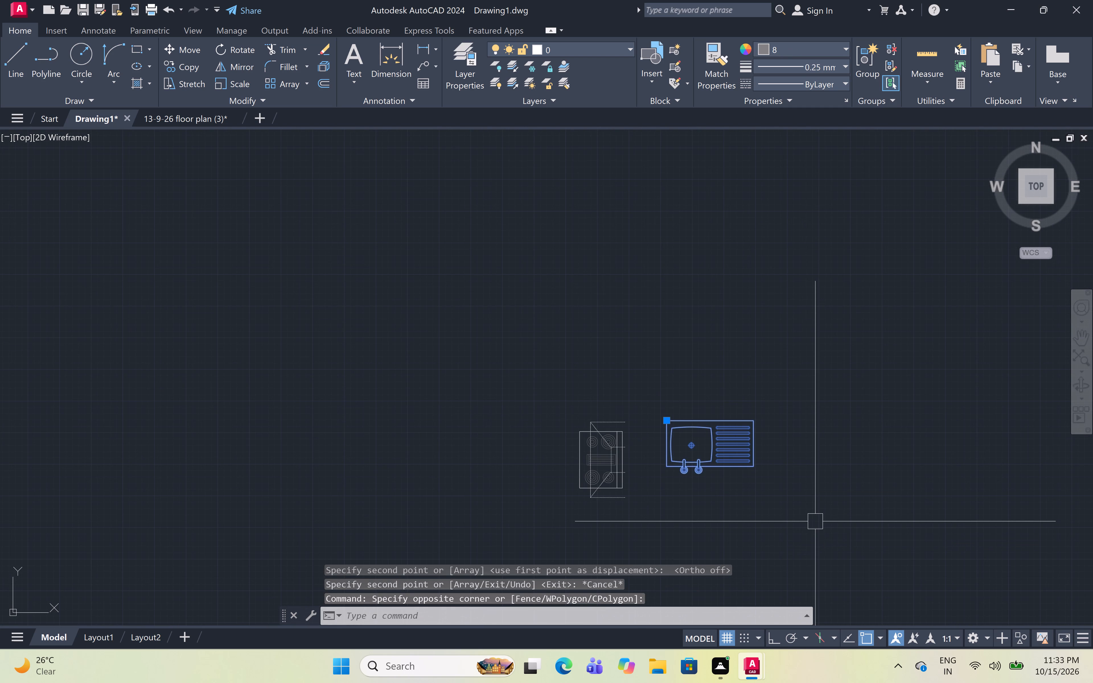
type("co")
key("space")
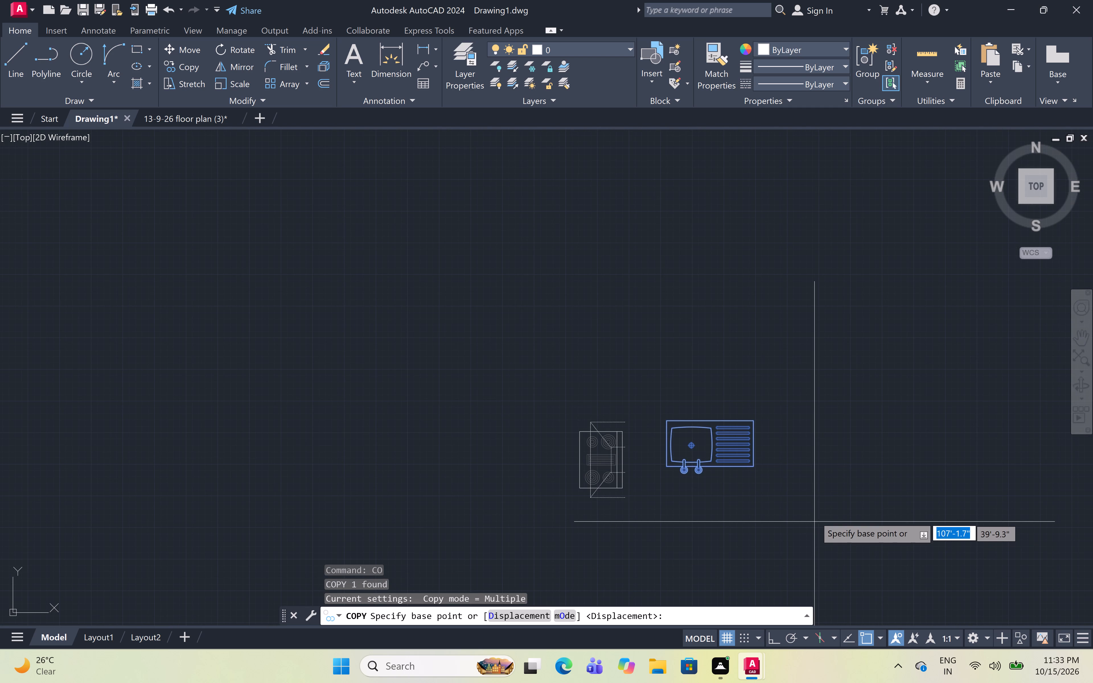
left_click(726, 444)
scroll(664, 407, "down", 5)
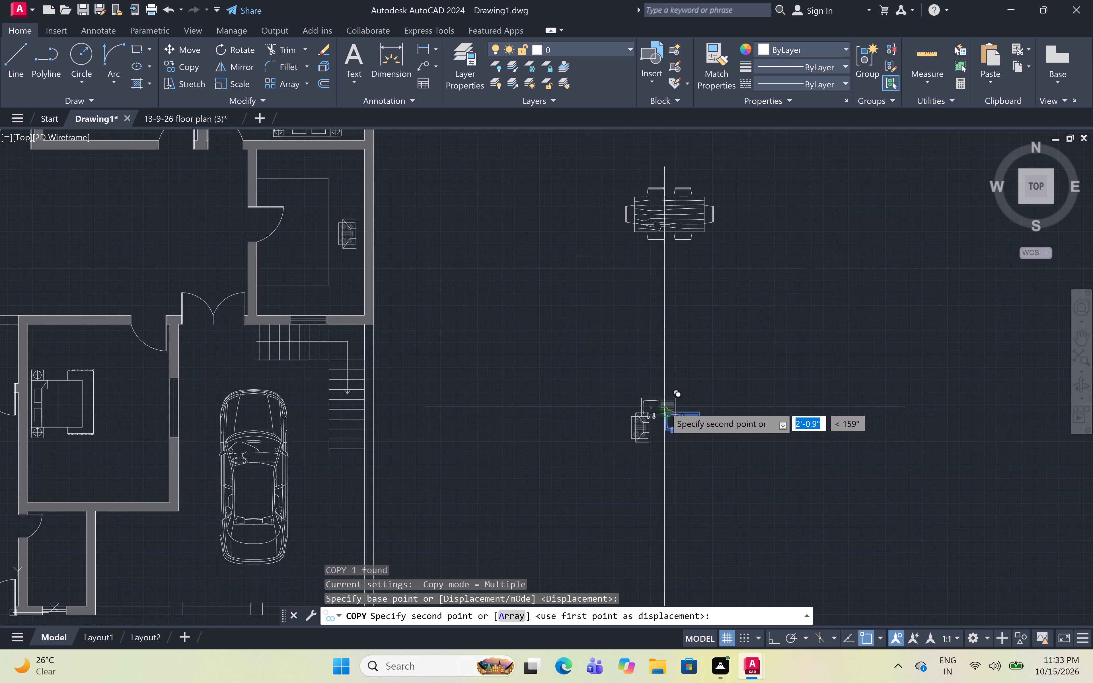
scroll(518, 350, "up", 4)
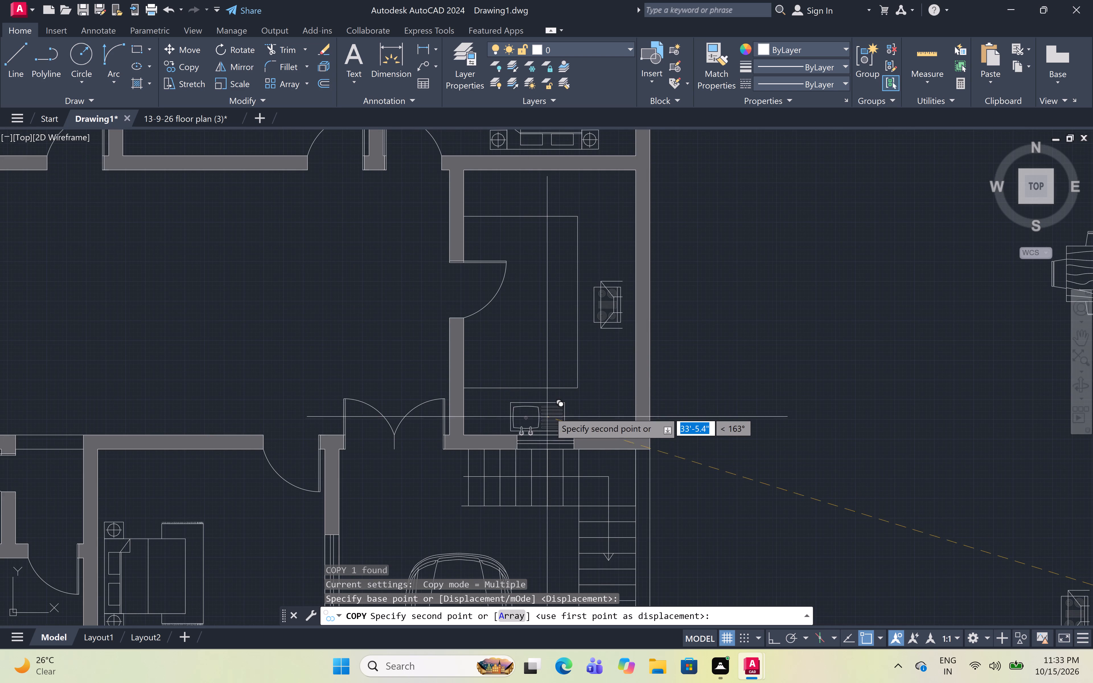
left_click(547, 409)
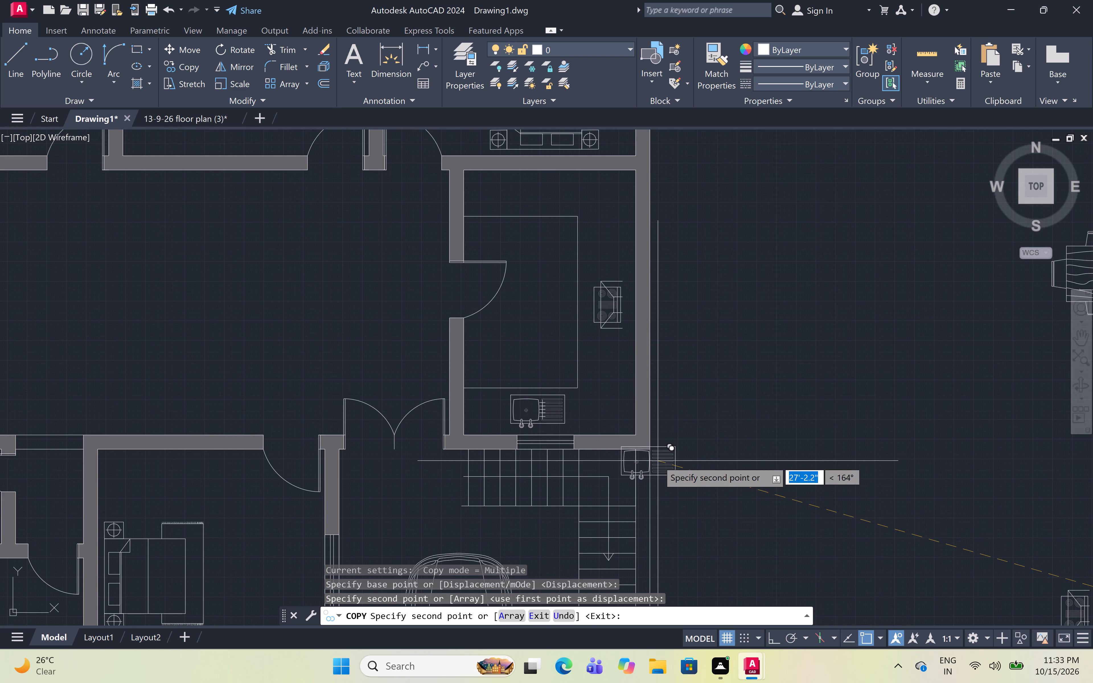
key("Escape")
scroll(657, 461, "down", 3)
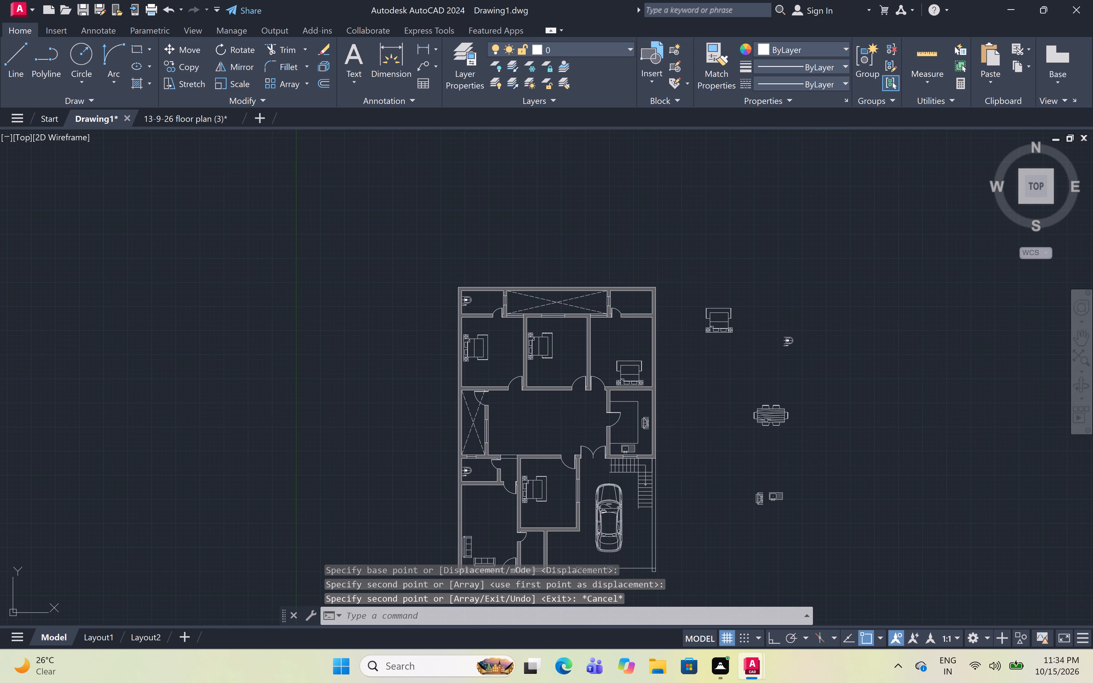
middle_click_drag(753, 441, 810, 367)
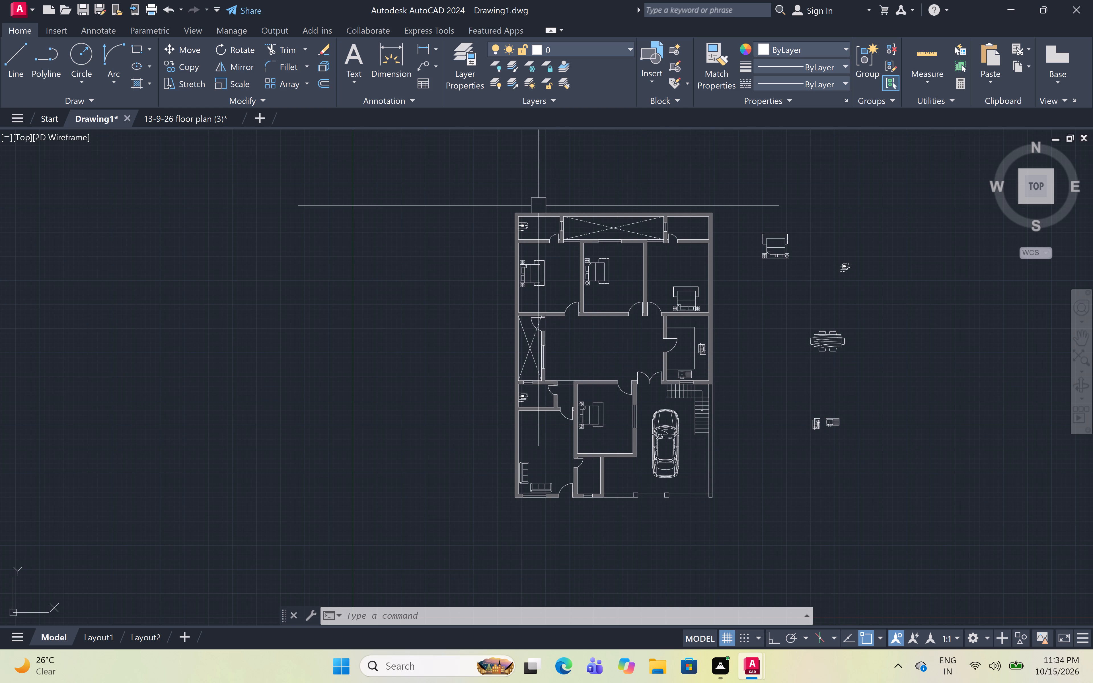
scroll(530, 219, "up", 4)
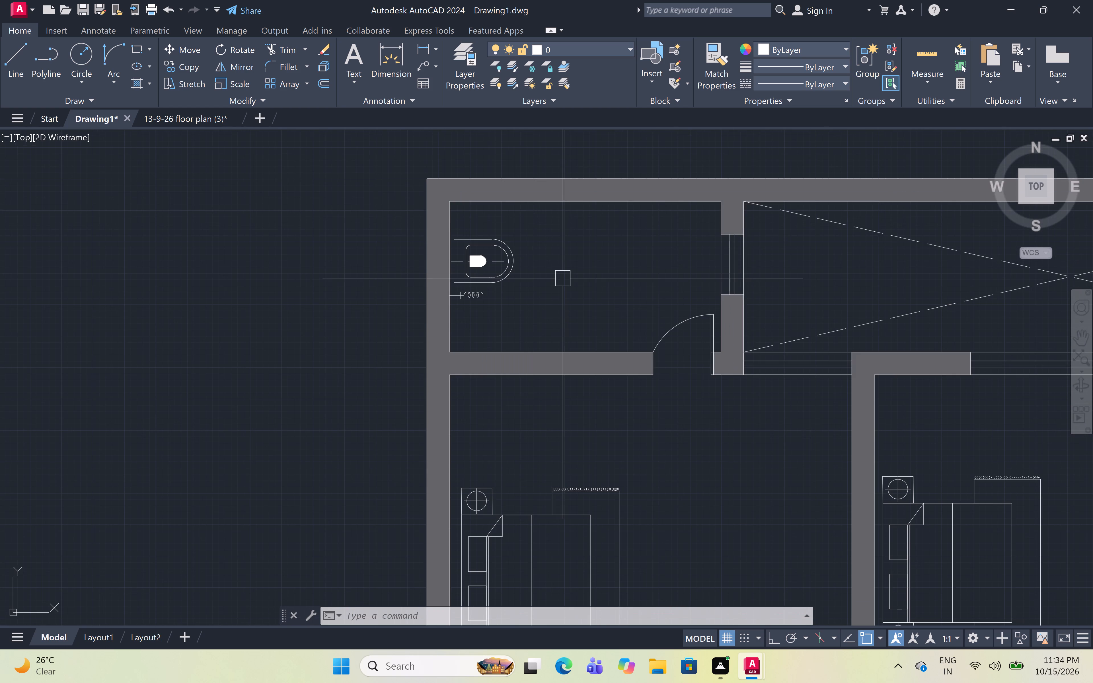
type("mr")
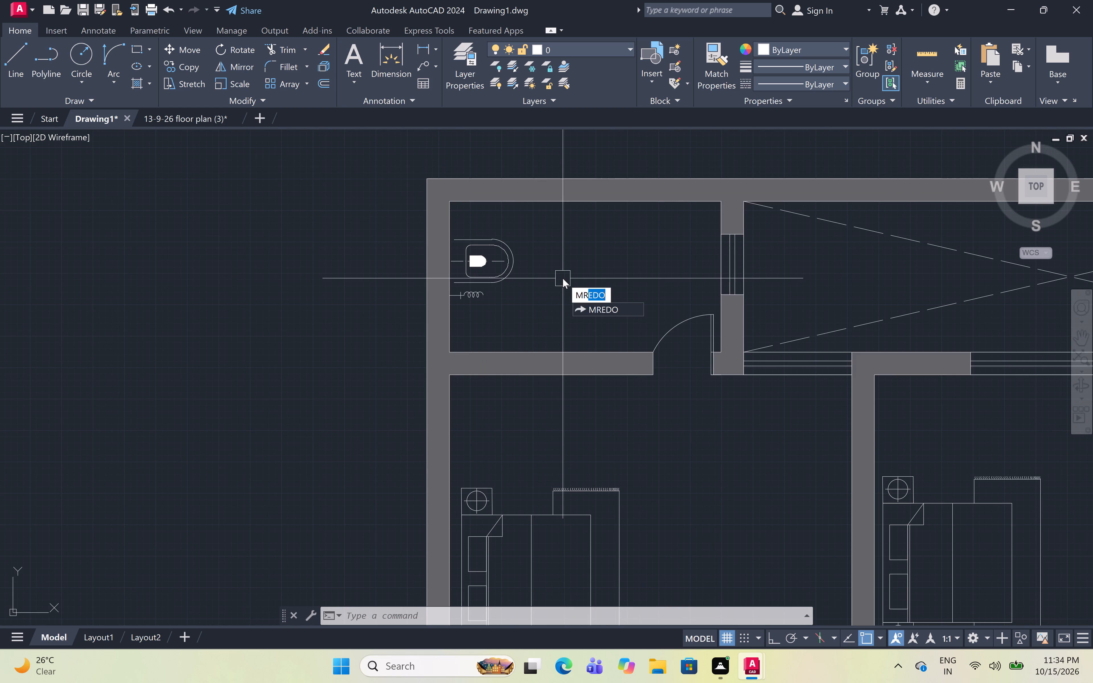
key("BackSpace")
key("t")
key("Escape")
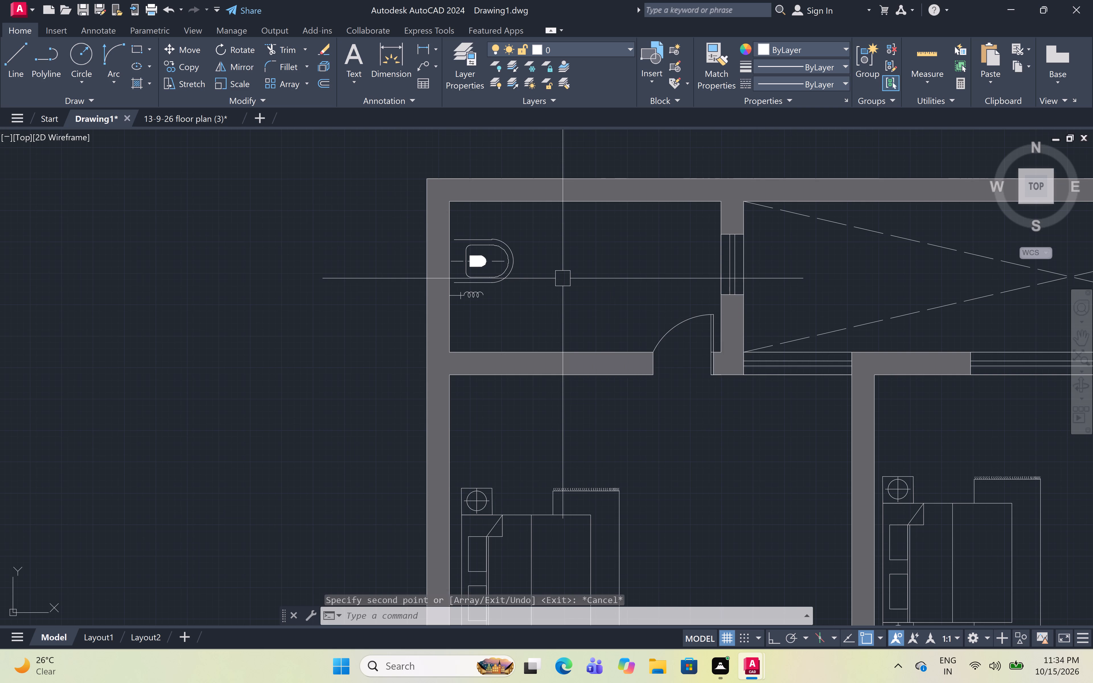
Set the default text height (TEXTSIZE) to 6".
type("tec")
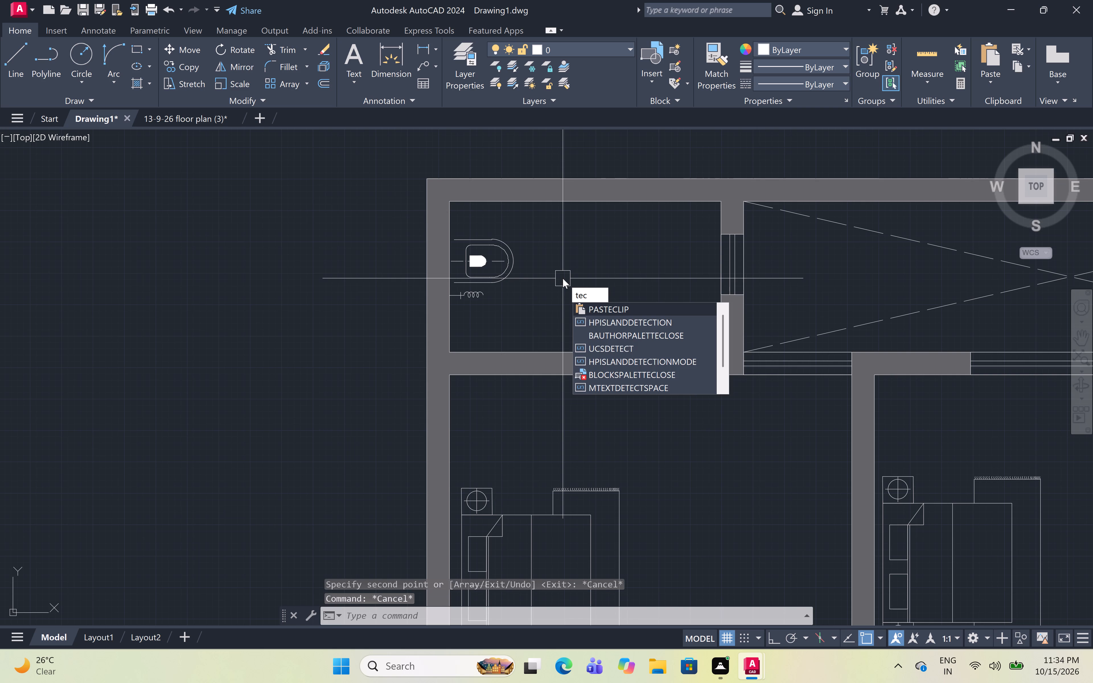
key("BackSpace")
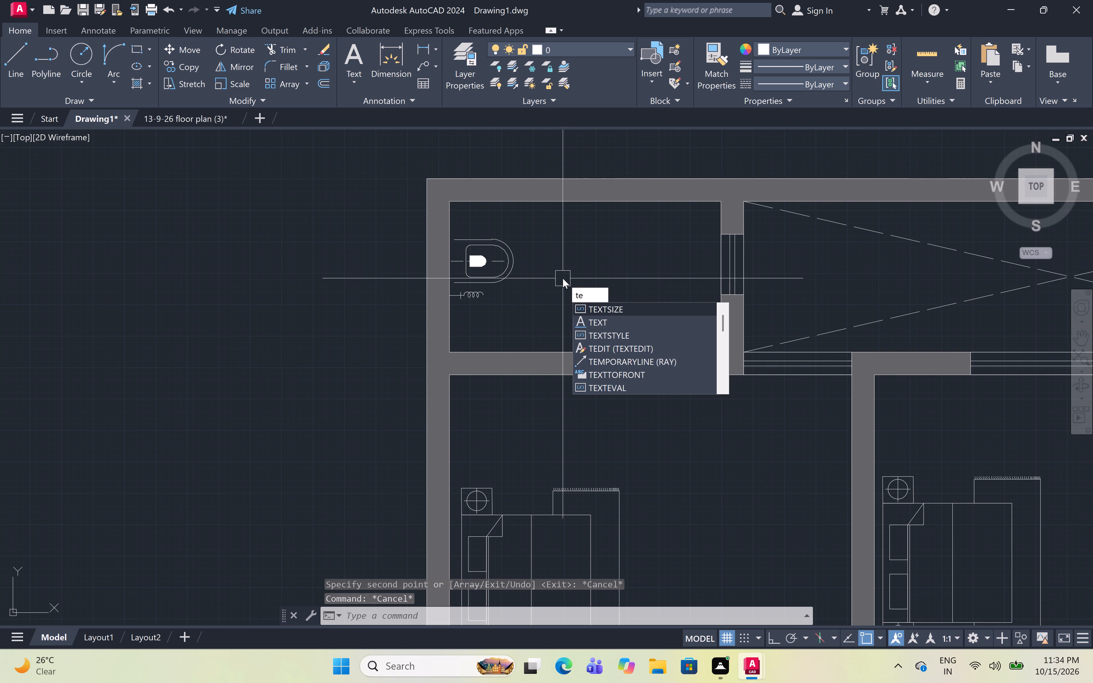
key("x")
type("ts")
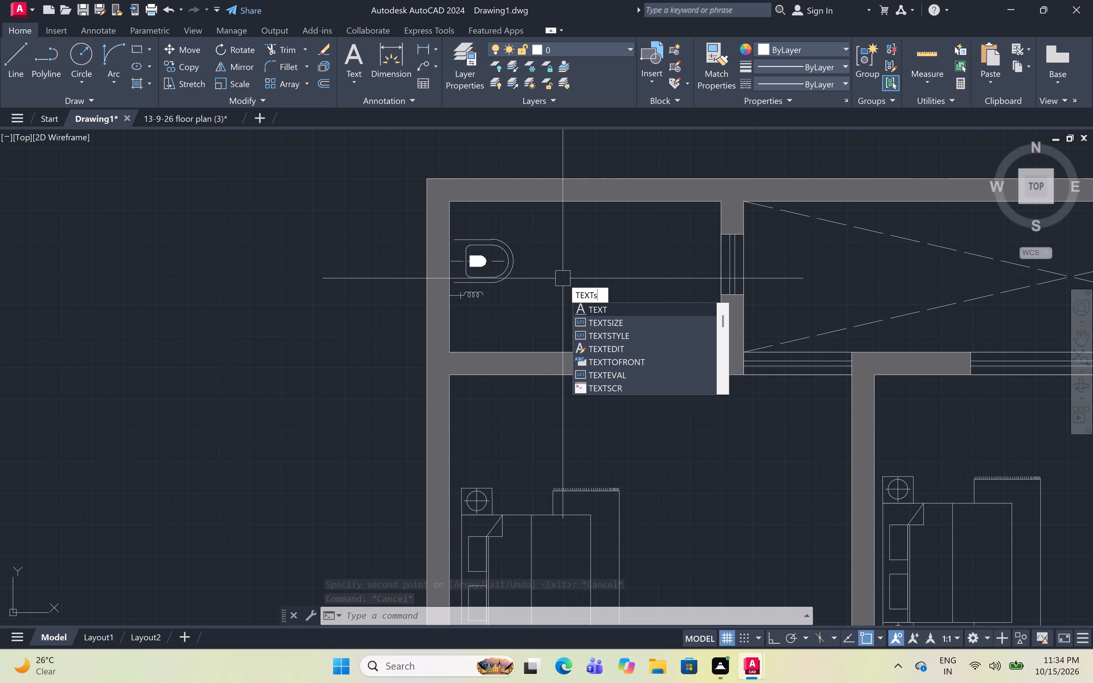
key("space")
key("6")
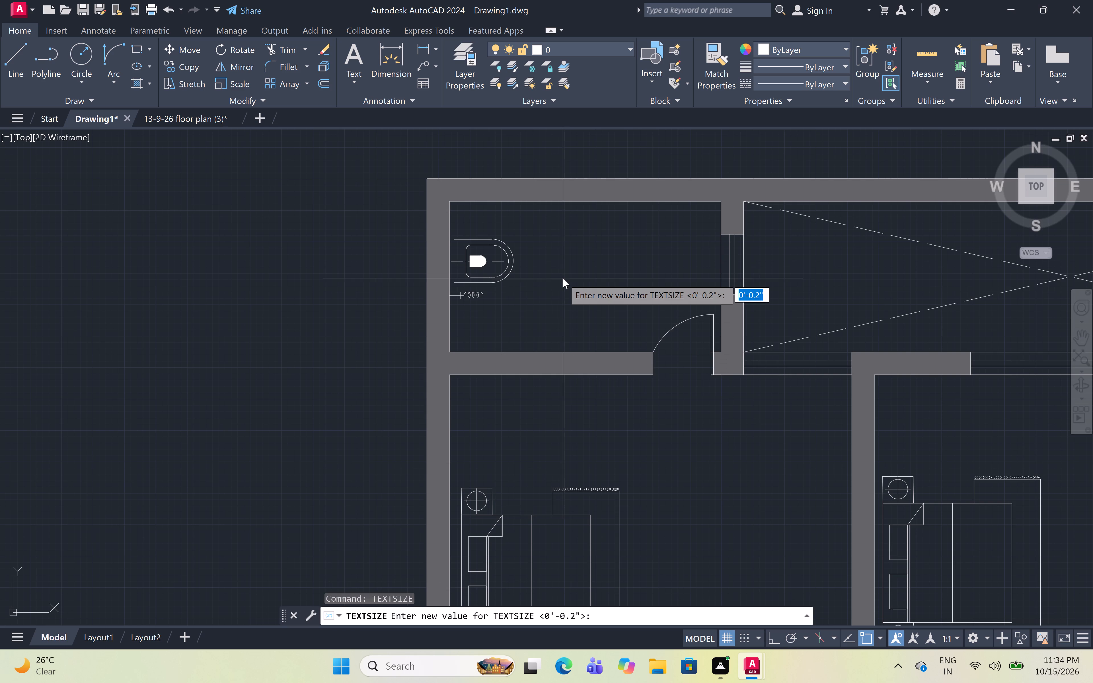
type("\"")
key("space")
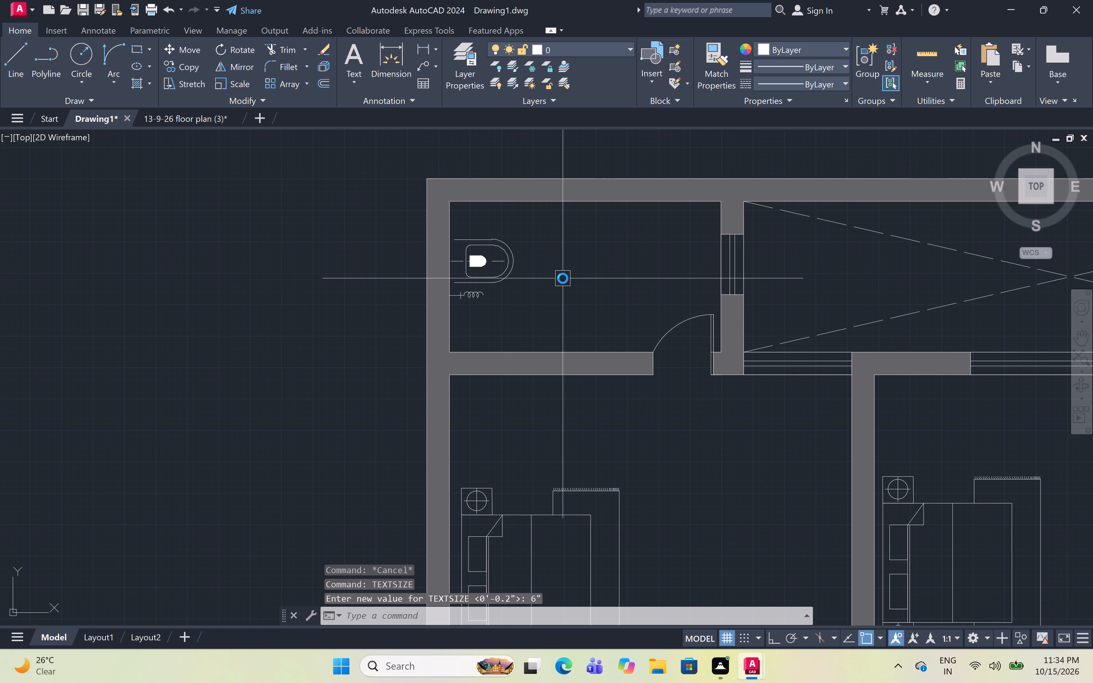
Add a multiline text label beside the toilet in the top-left bathroom, reading BATH with 9'X5' on the second line.
type("mt")
key("space")
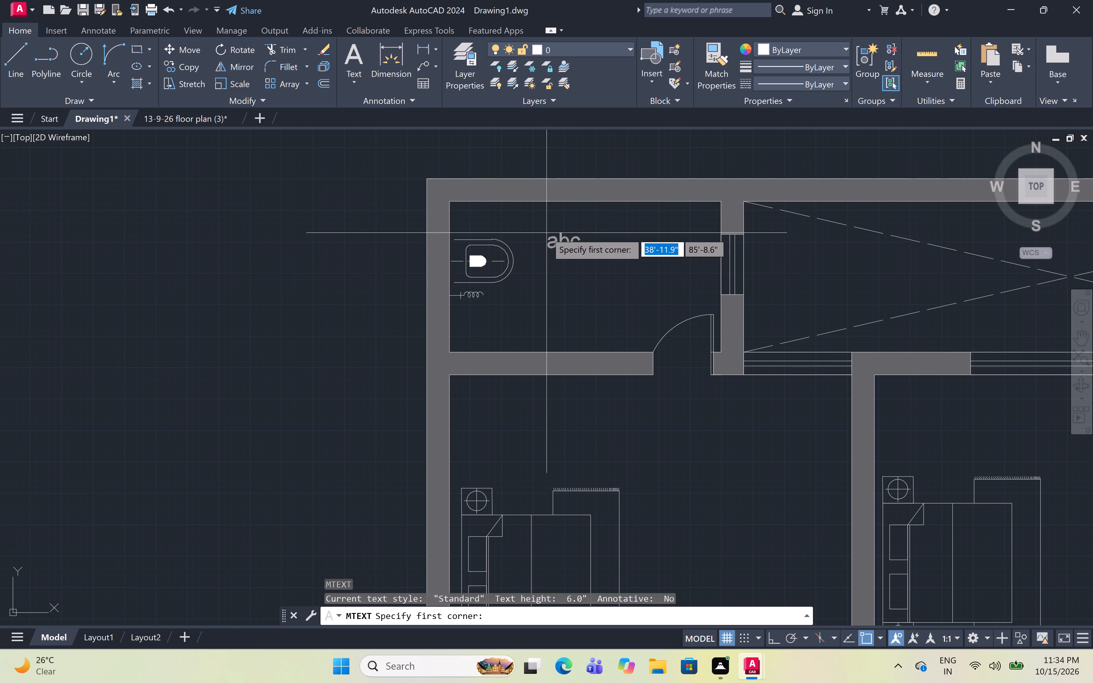
left_click(539, 234)
left_click(657, 295)
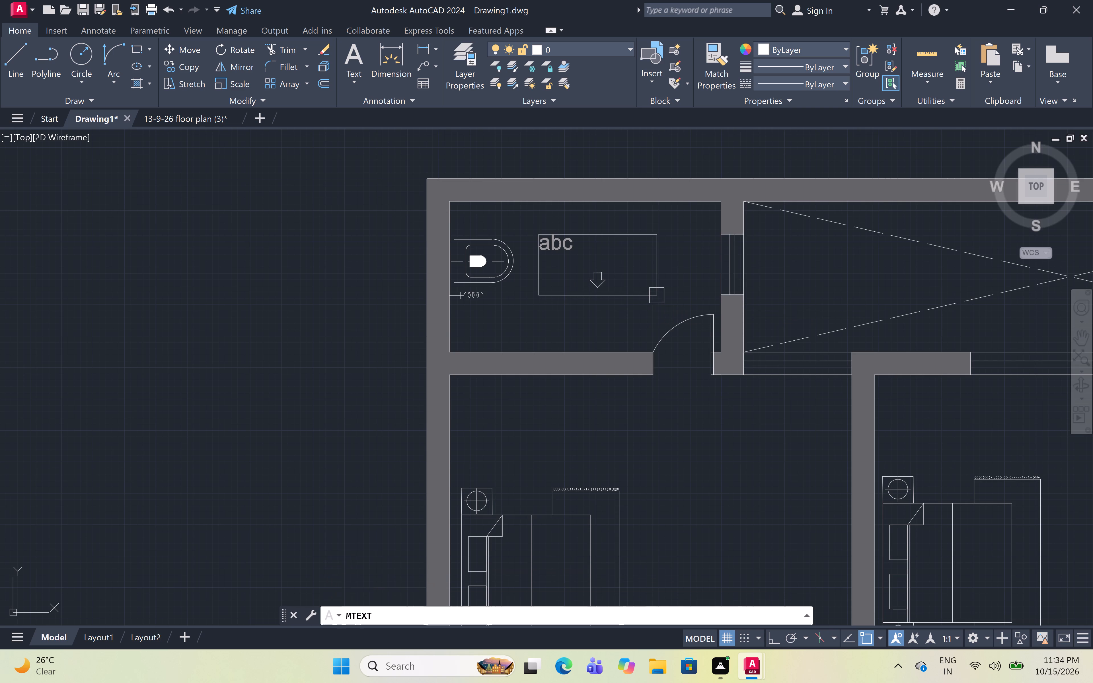
key("space")
key("space")
type("bath")
key("BackSpace")
key("BackSpace")
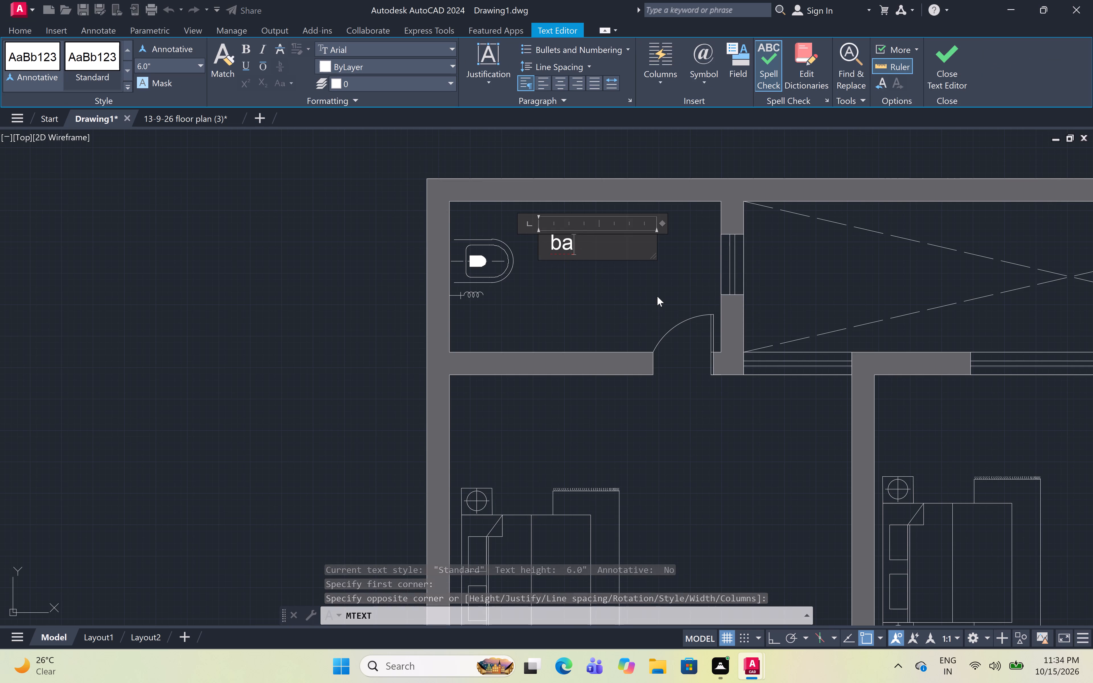
key("BackSpace")
key("BackSpace")
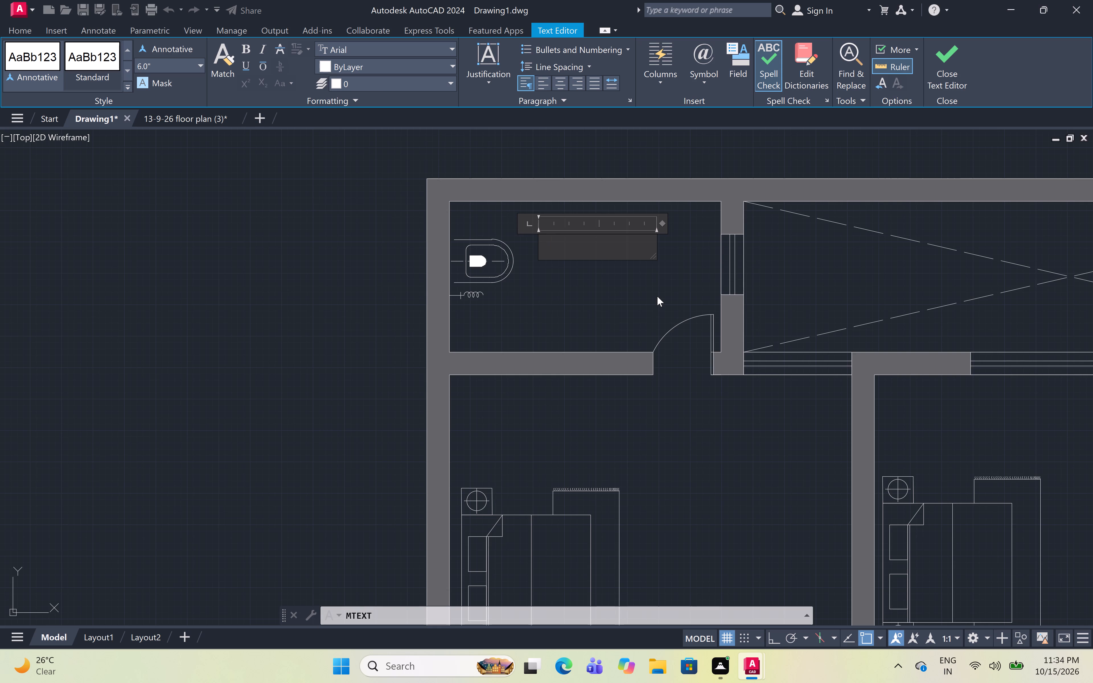
key("b")
key("a")
type("TH")
key("Return")
type("9'")
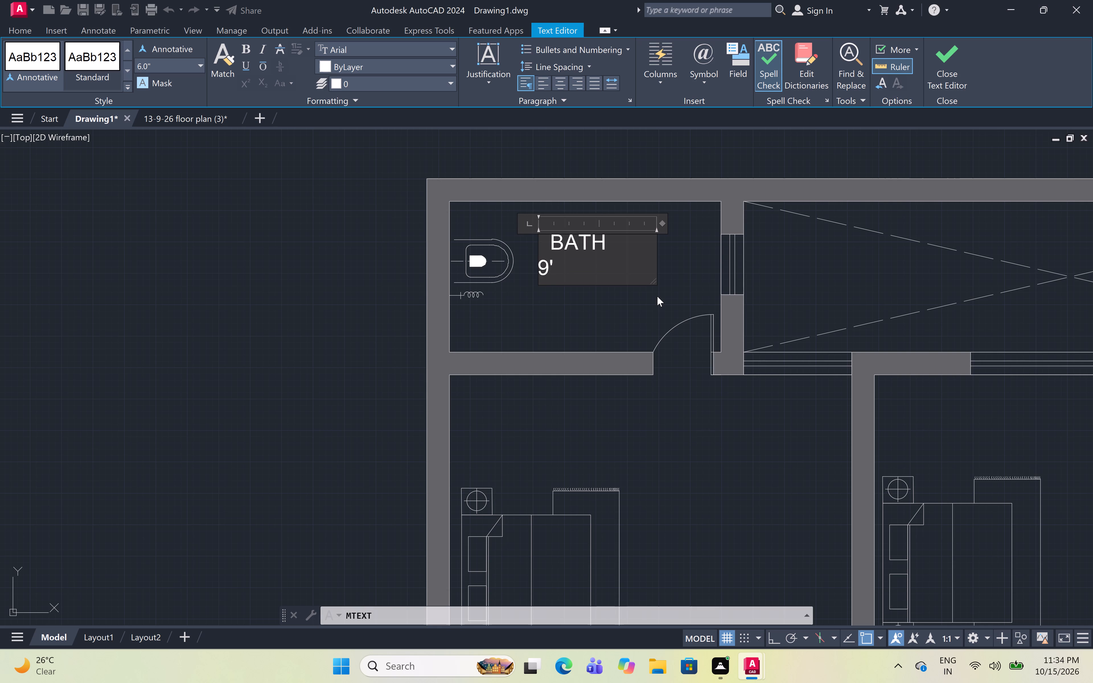
type("X5'")
Remove the leading spaces before BATH in the top-left bathroom label so both lines align left, and finish the text.
left_click(545, 239)
key("BackSpace")
key("BackSpace")
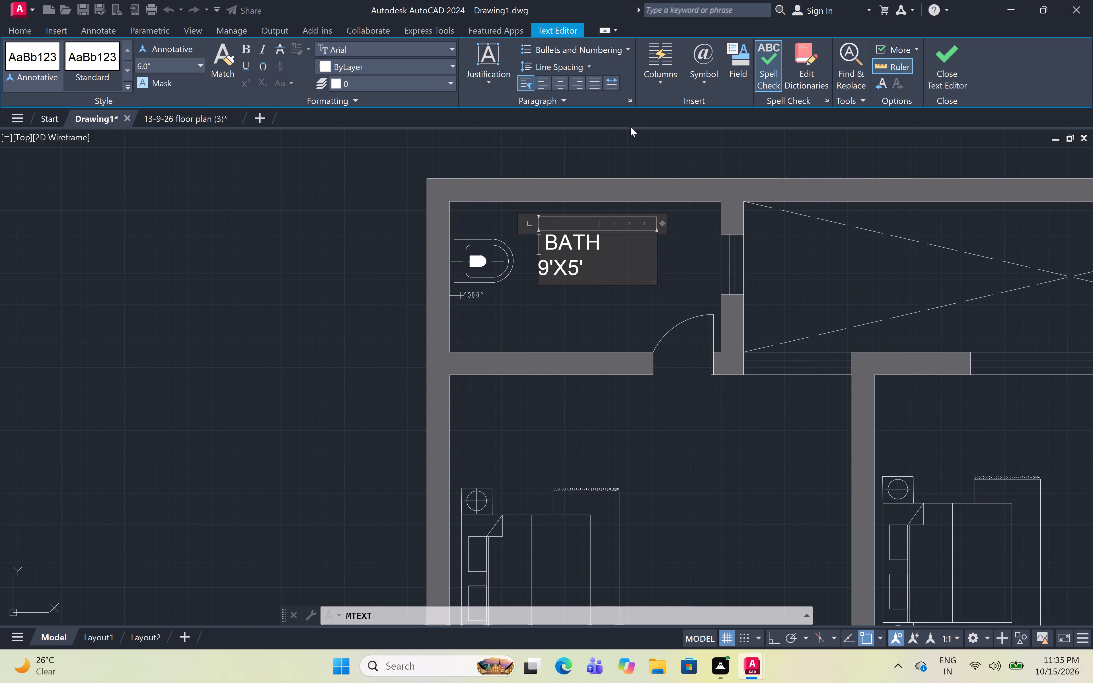
left_click(541, 242)
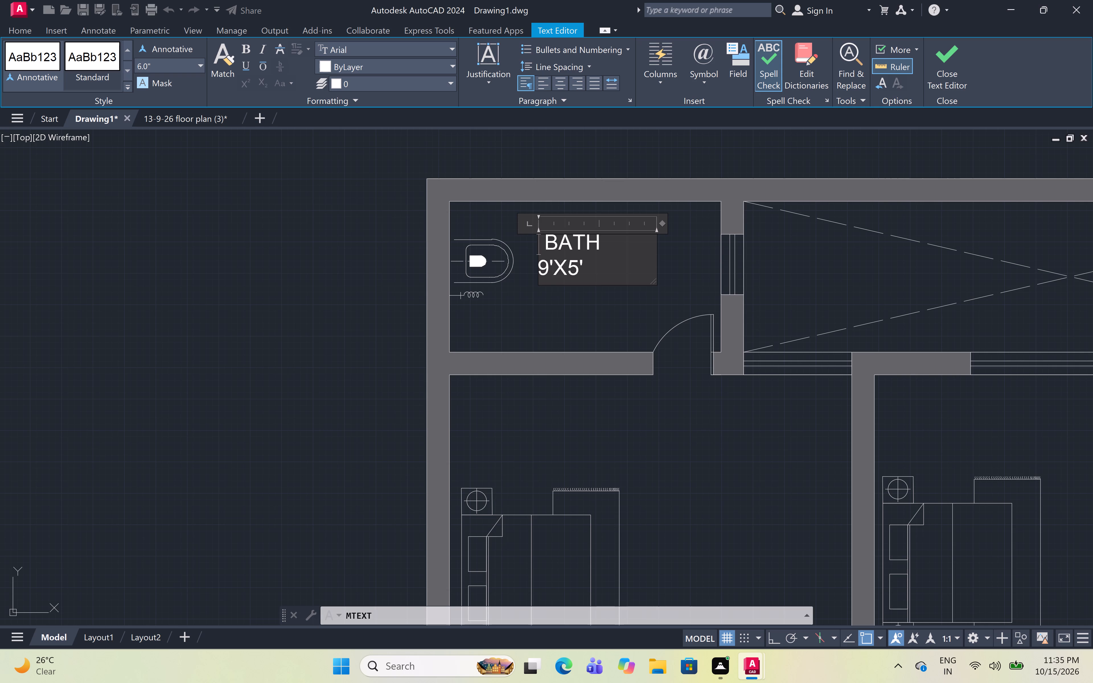
left_click(553, 240)
key("BackSpace")
key("BackSpace")
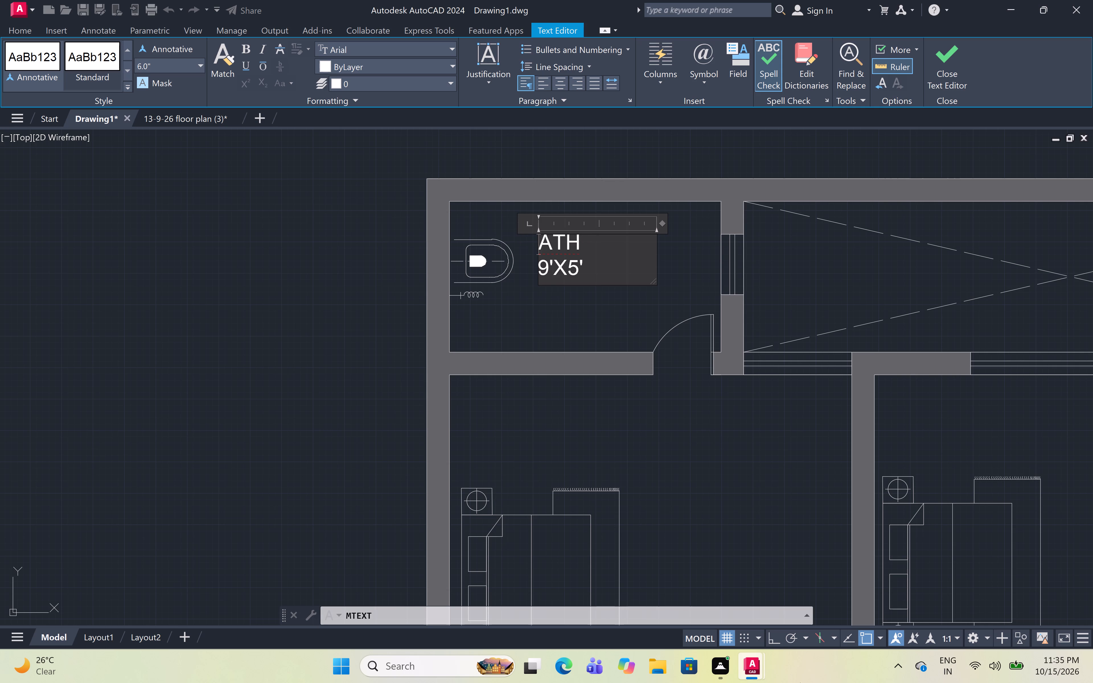
key("b")
left_click_drag(533, 306, 536, 306)
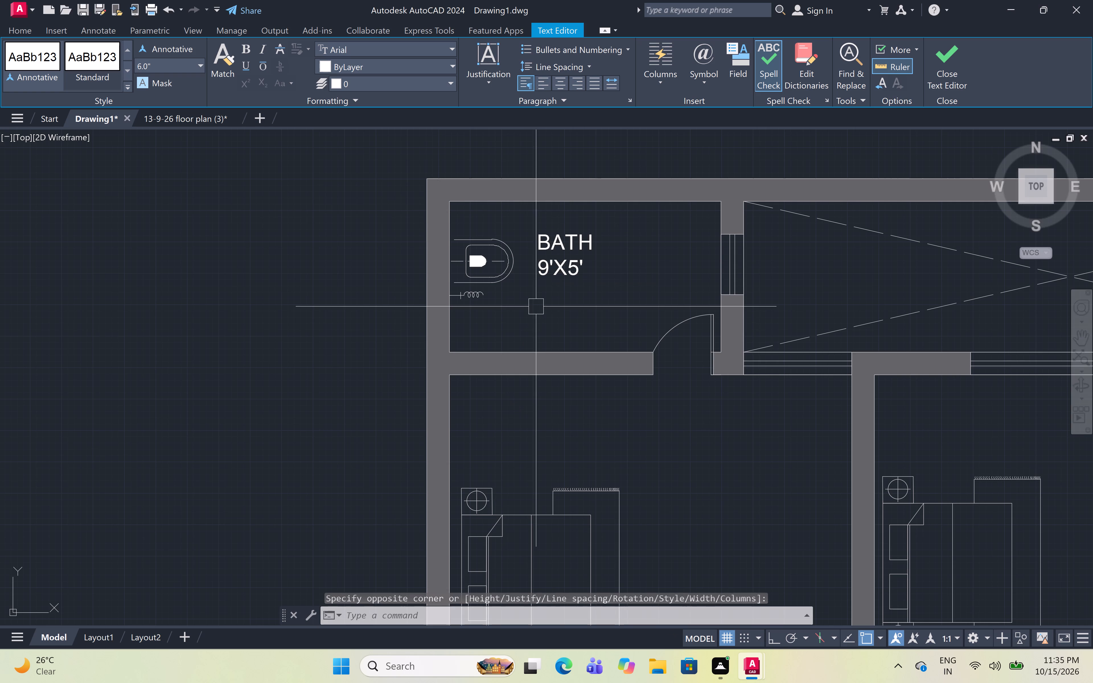
Copy the BATH 9'X5' label from the top-left bathroom into the top-right bathroom.
left_click(539, 273)
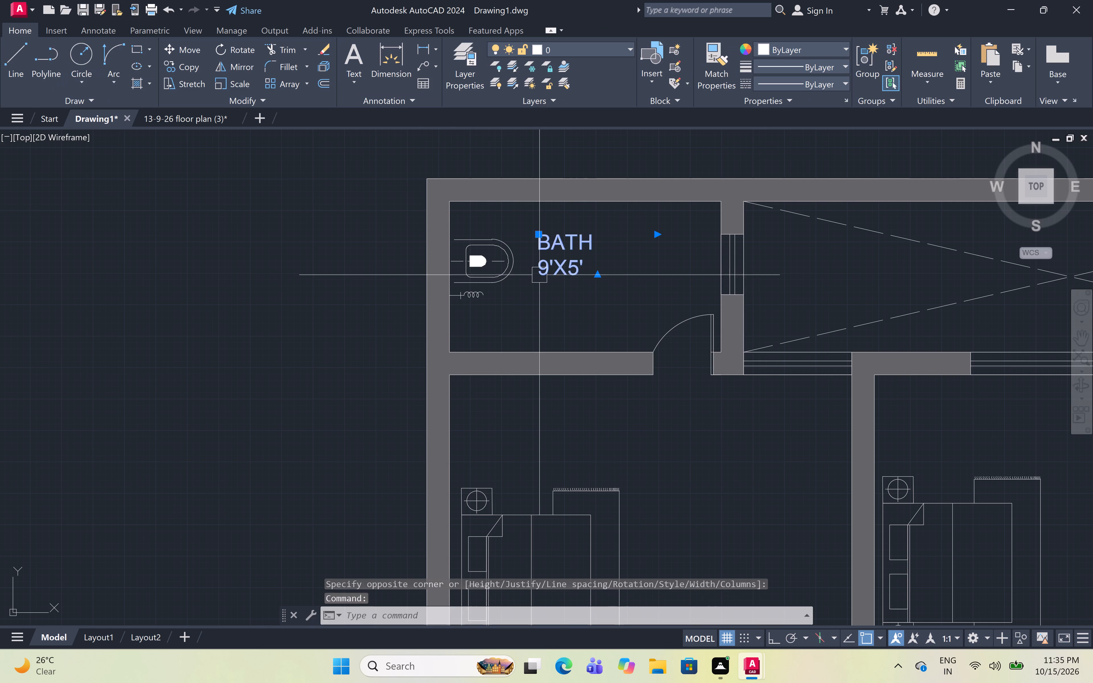
key("c")
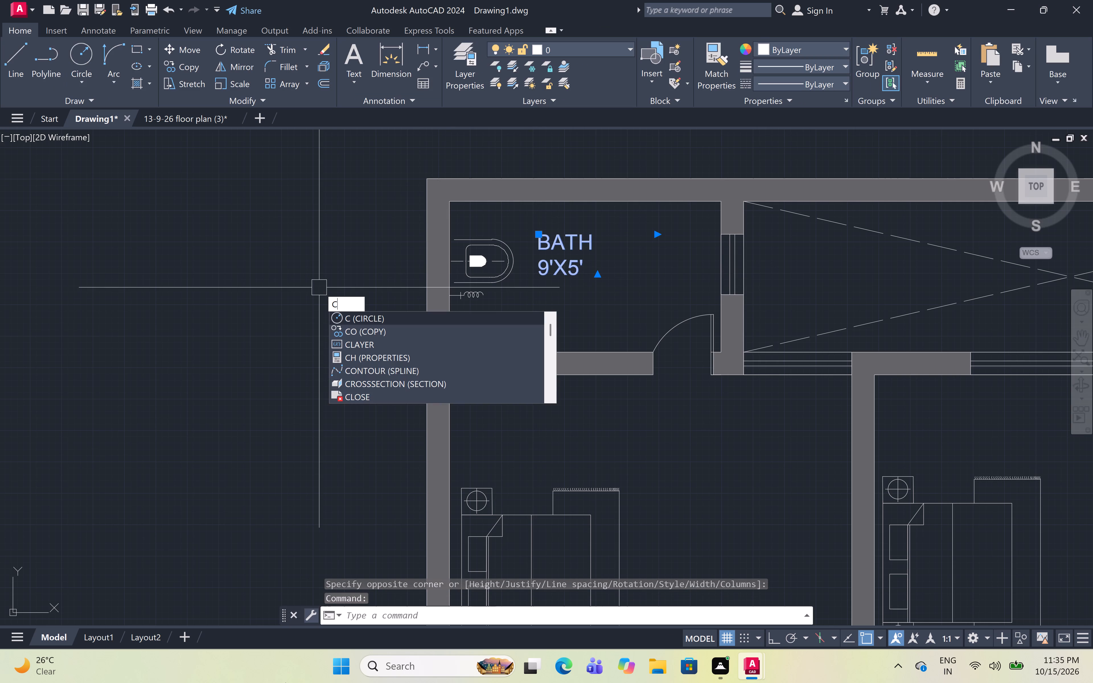
type("O")
key("space")
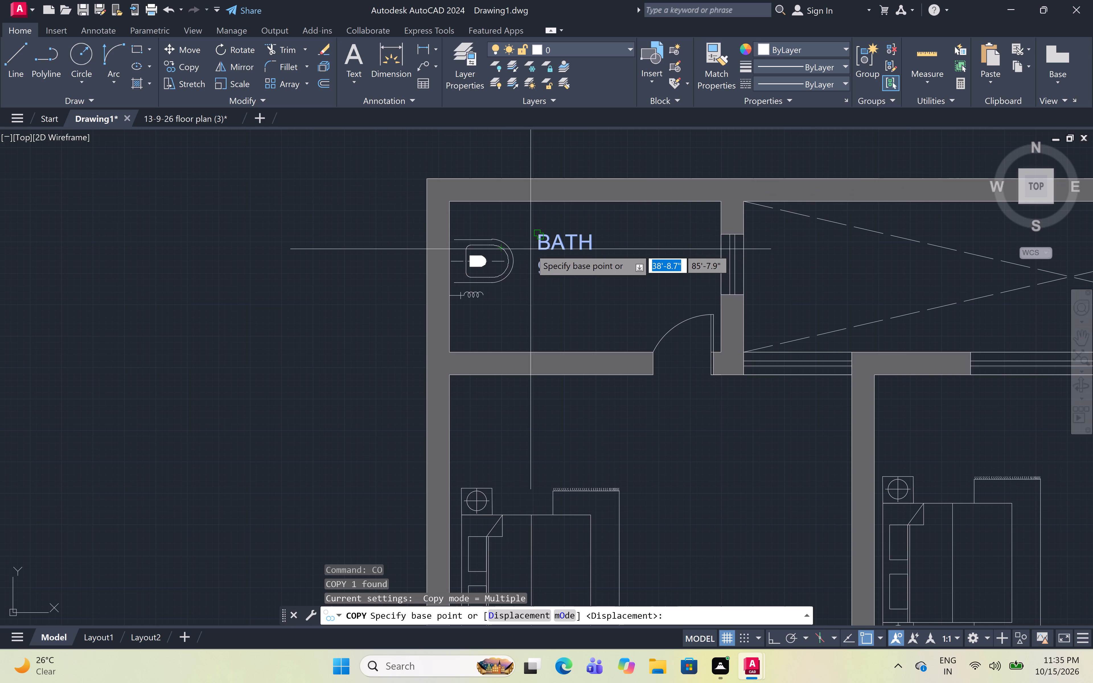
left_click(548, 254)
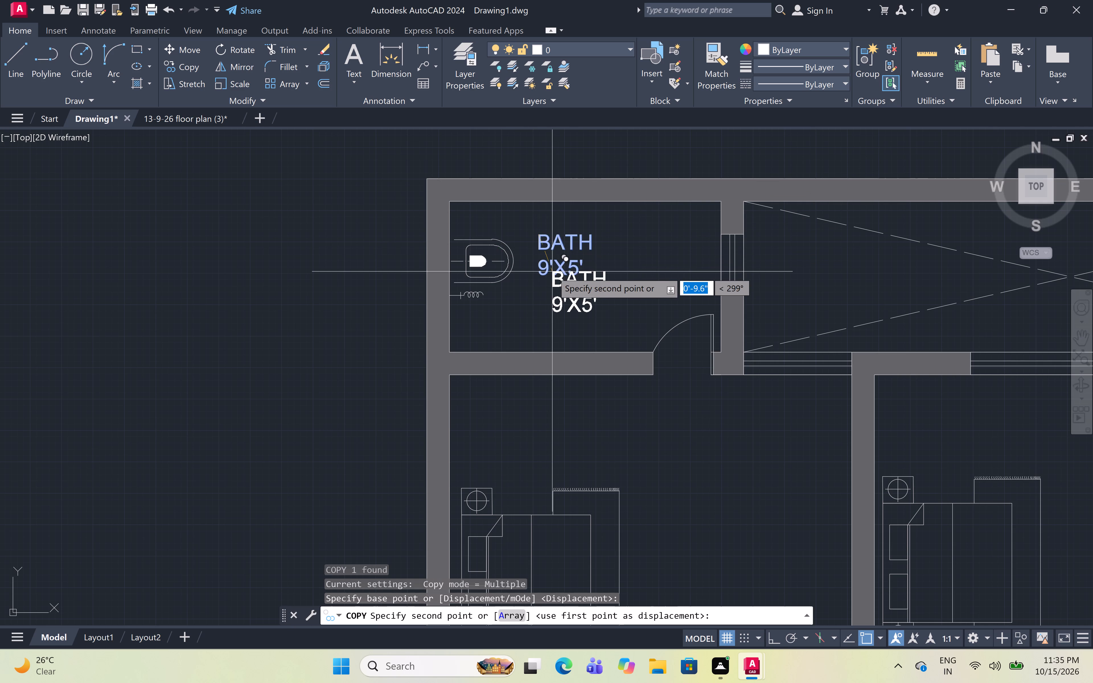
scroll(552, 271, "down", 3)
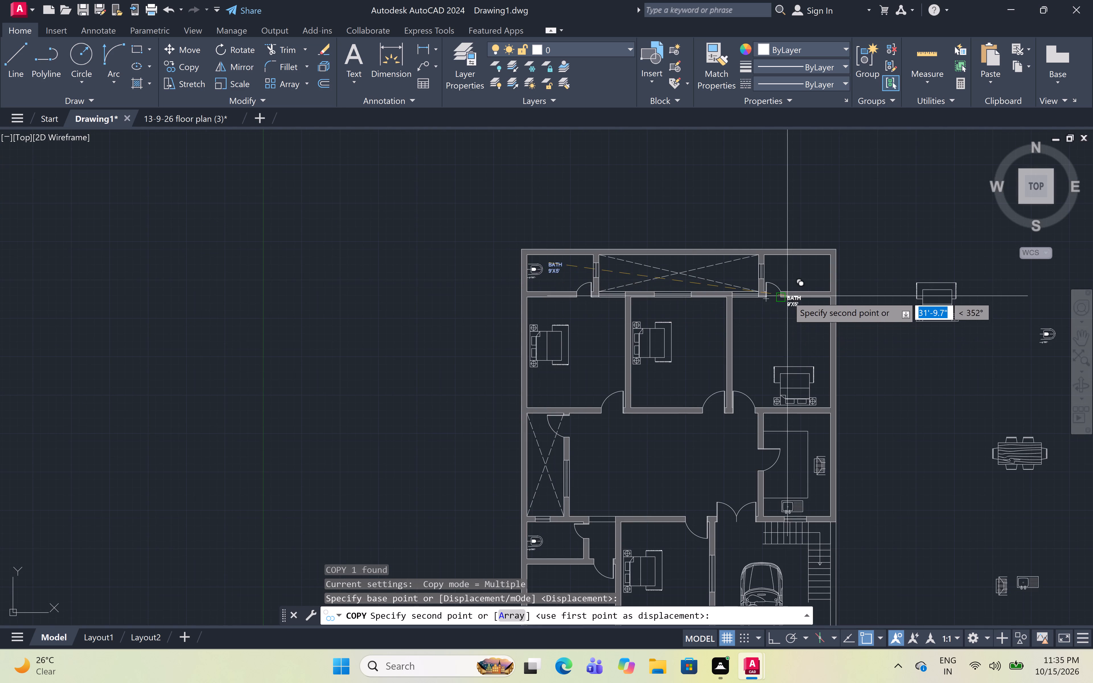
scroll(796, 262, "up", 3)
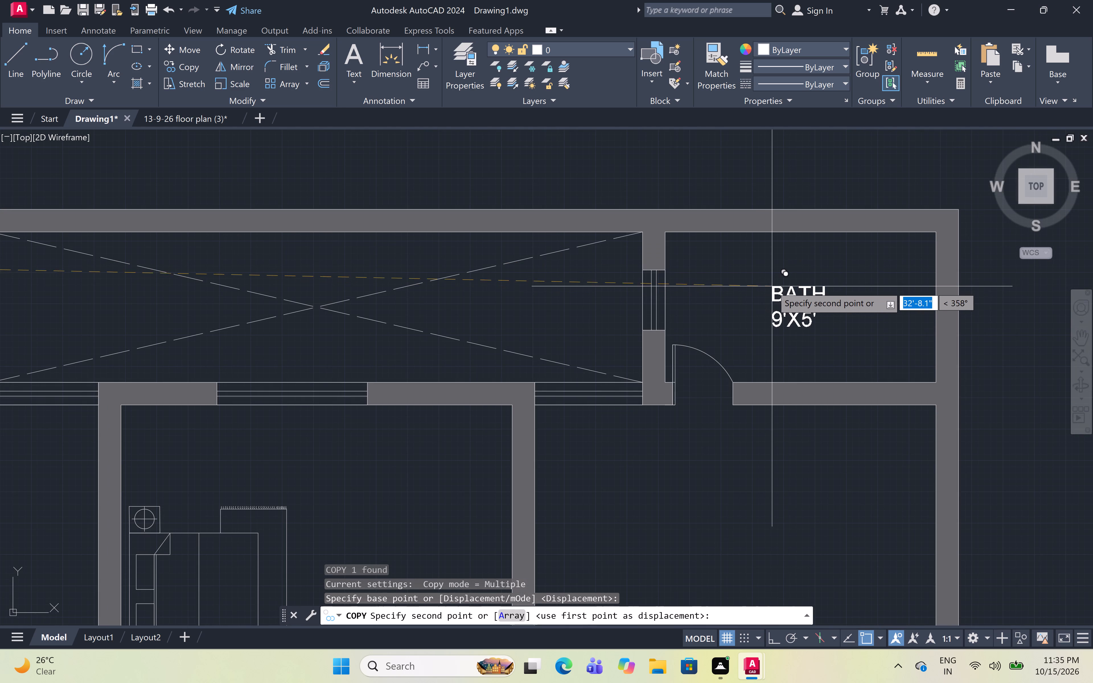
left_click(773, 276)
scroll(588, 217, "down", 4)
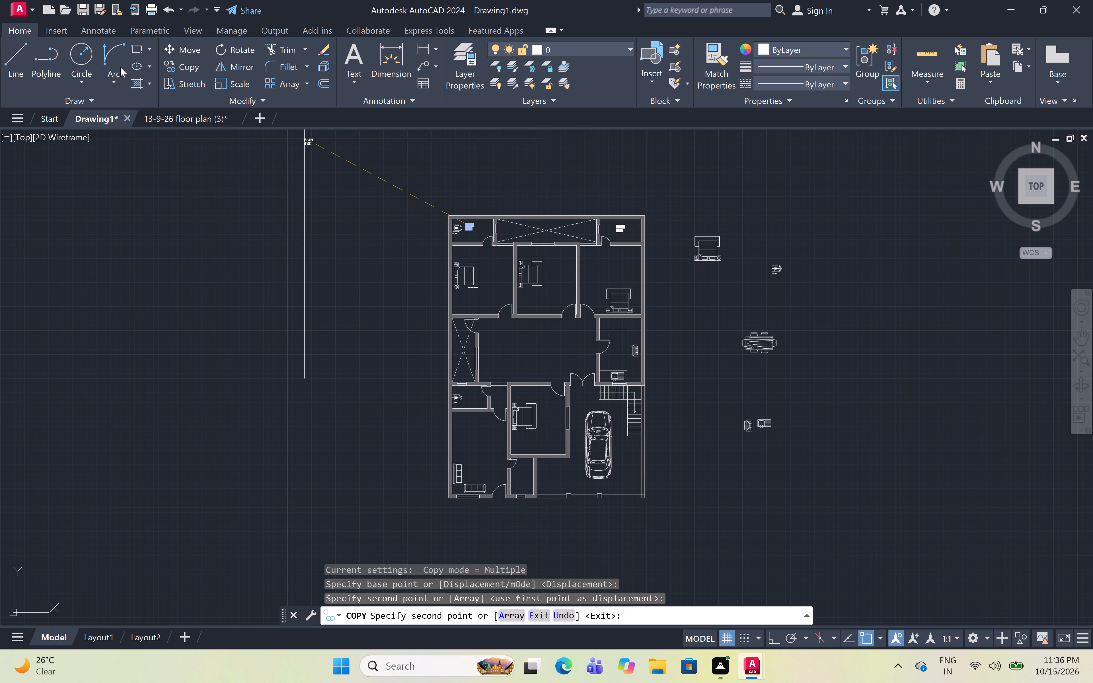
key("Escape")
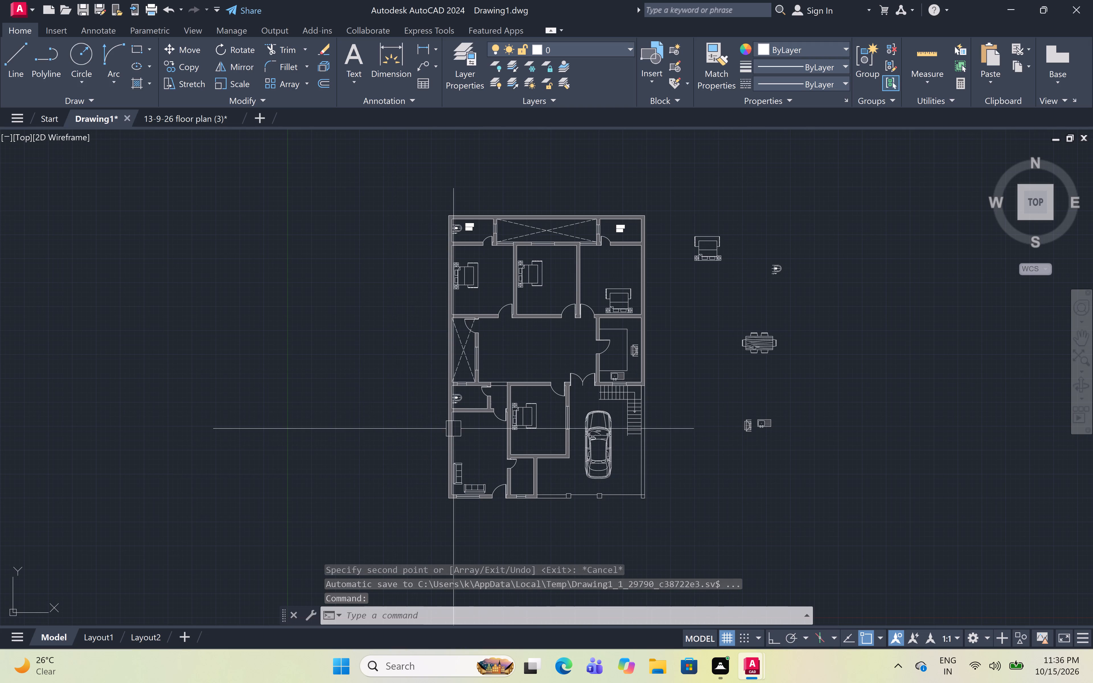
Add a multiline text label beside the bed in the upper-left bedroom, reading BED ROOM with 13'4"X15'0" on the second line.
scroll(493, 308, "up", 4)
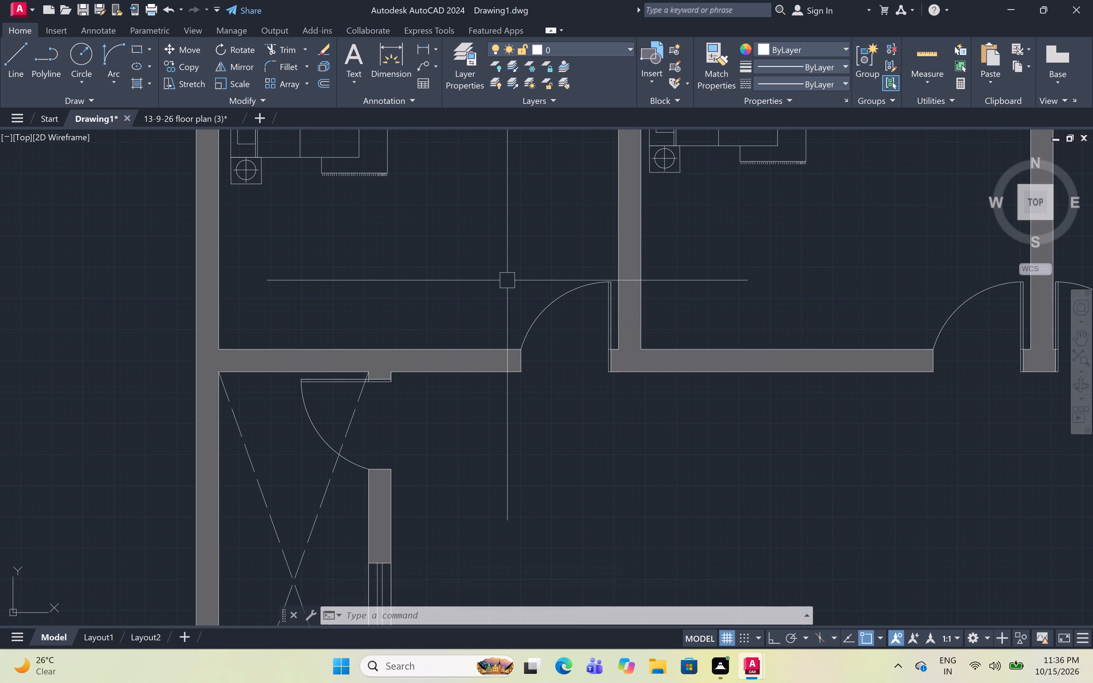
middle_click_drag(504, 258, 444, 425)
scroll(429, 258, "down", 2)
middle_click_drag(426, 260, 371, 355)
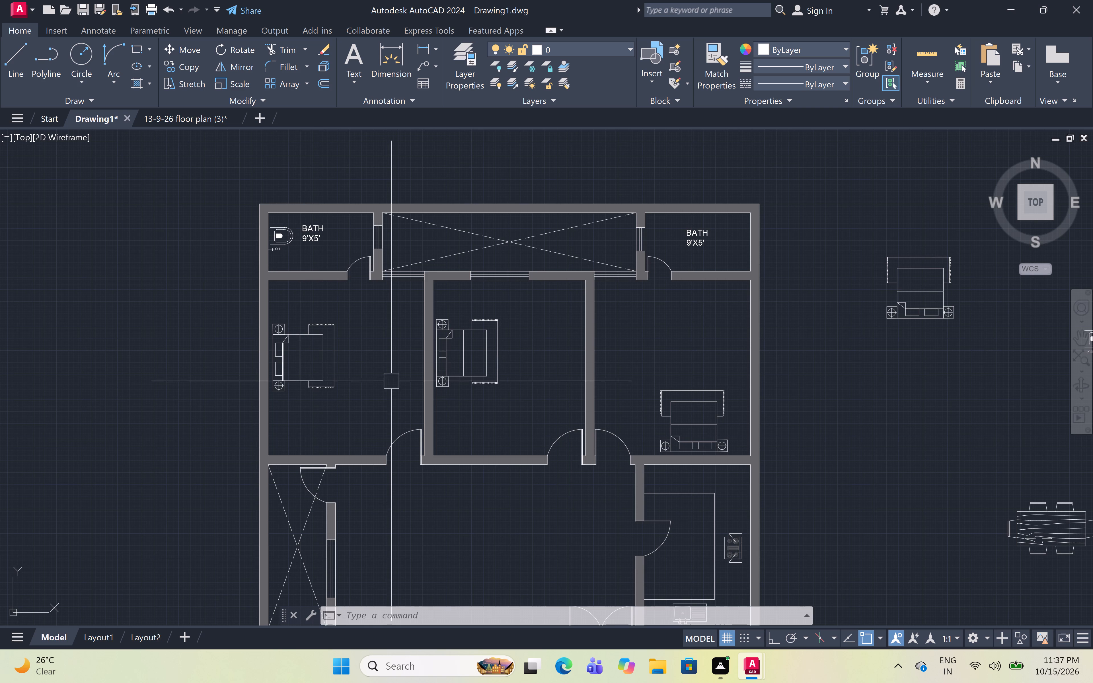
scroll(400, 361, "up", 3)
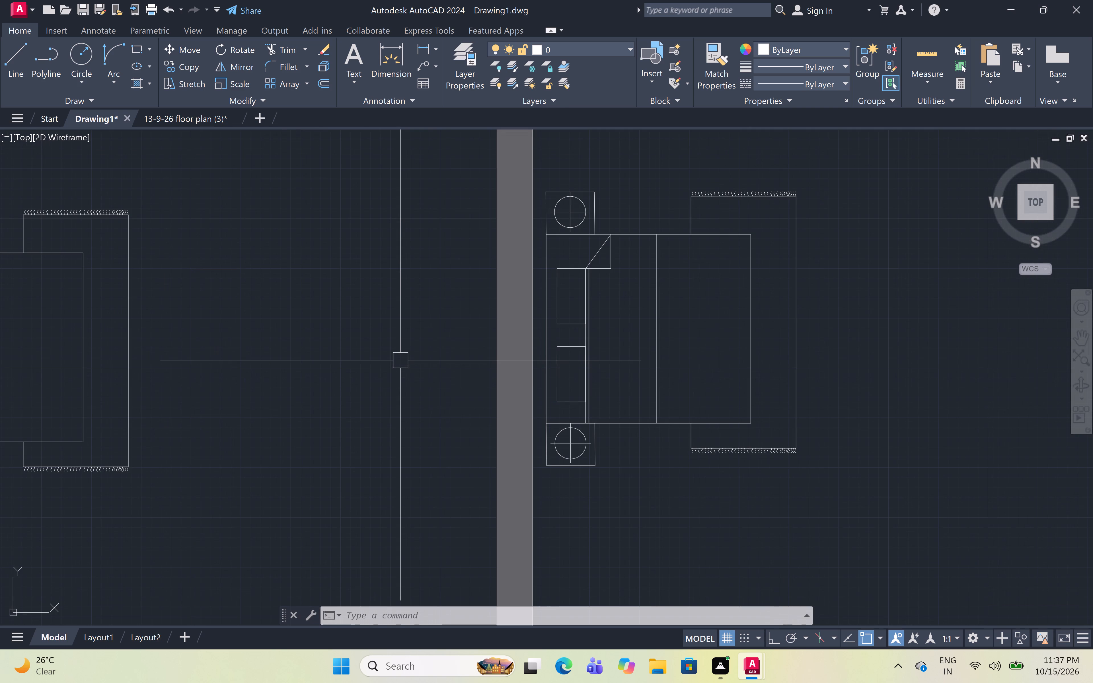
type("MT")
key("space")
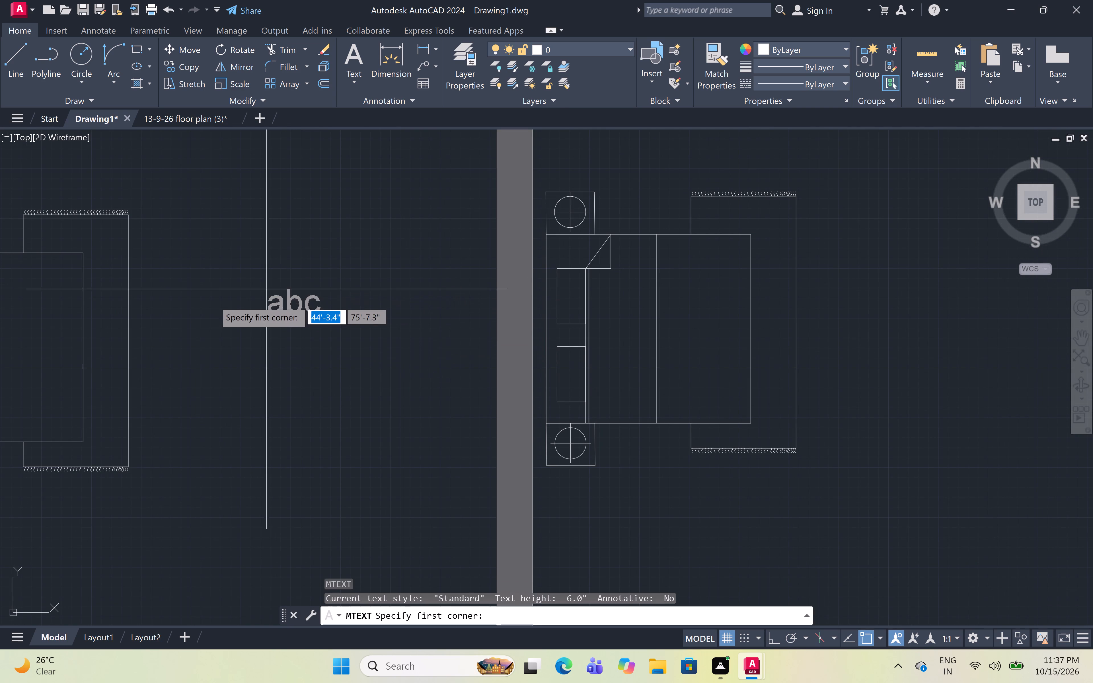
left_click(217, 288)
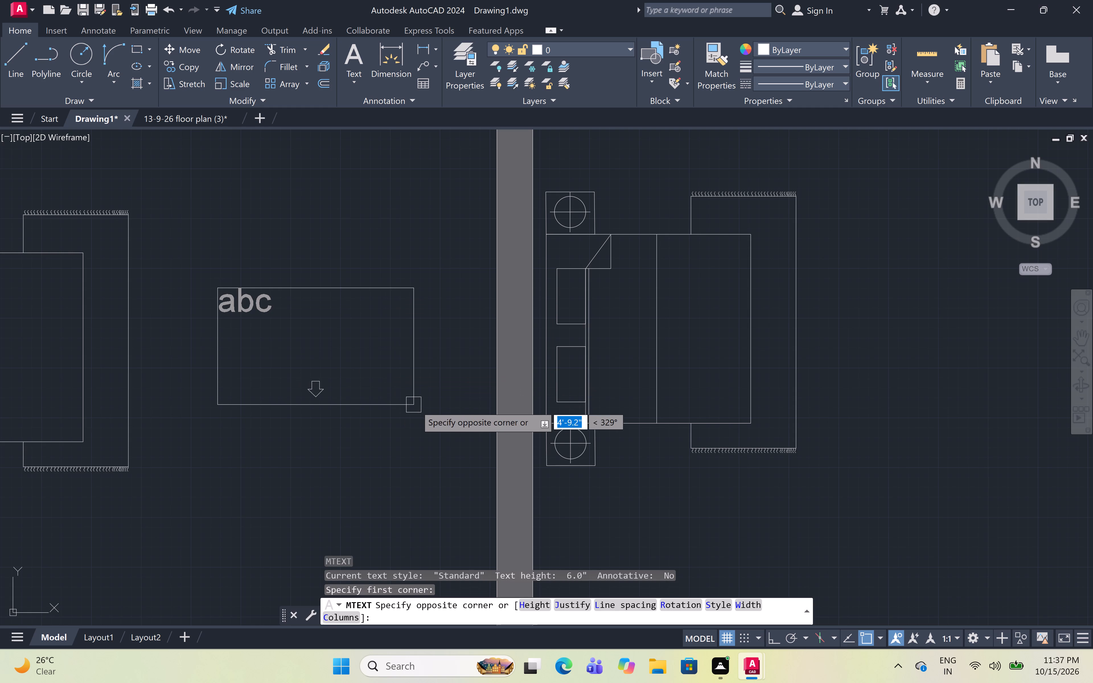
left_click(416, 406)
type("BEDROOM")
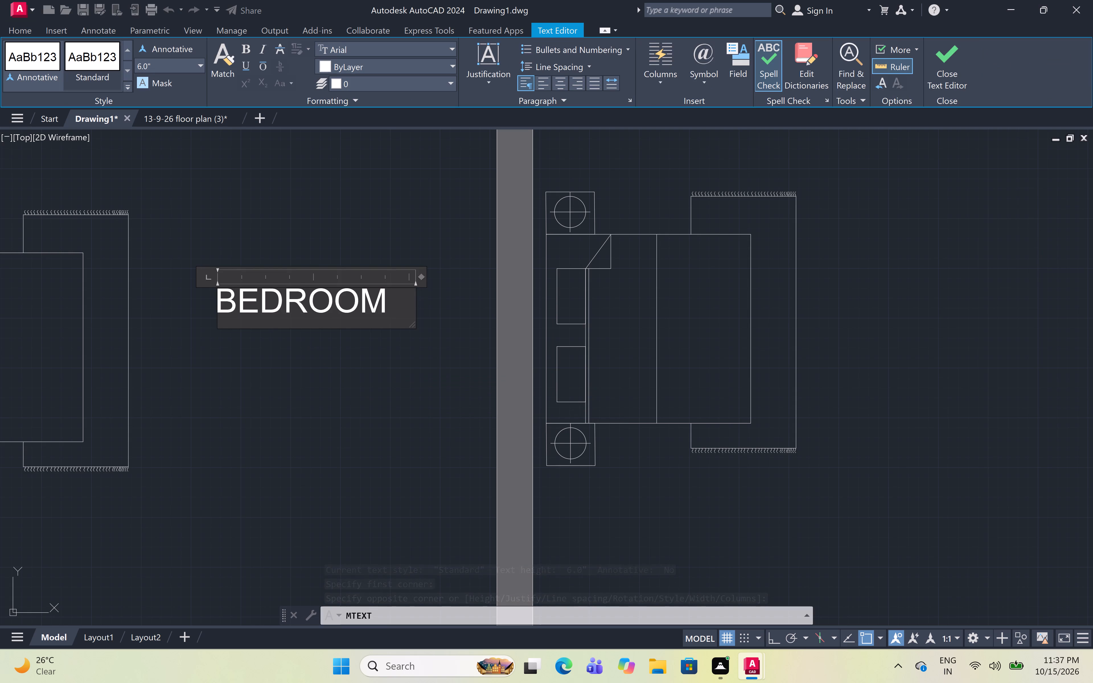
left_click(285, 302)
key("space")
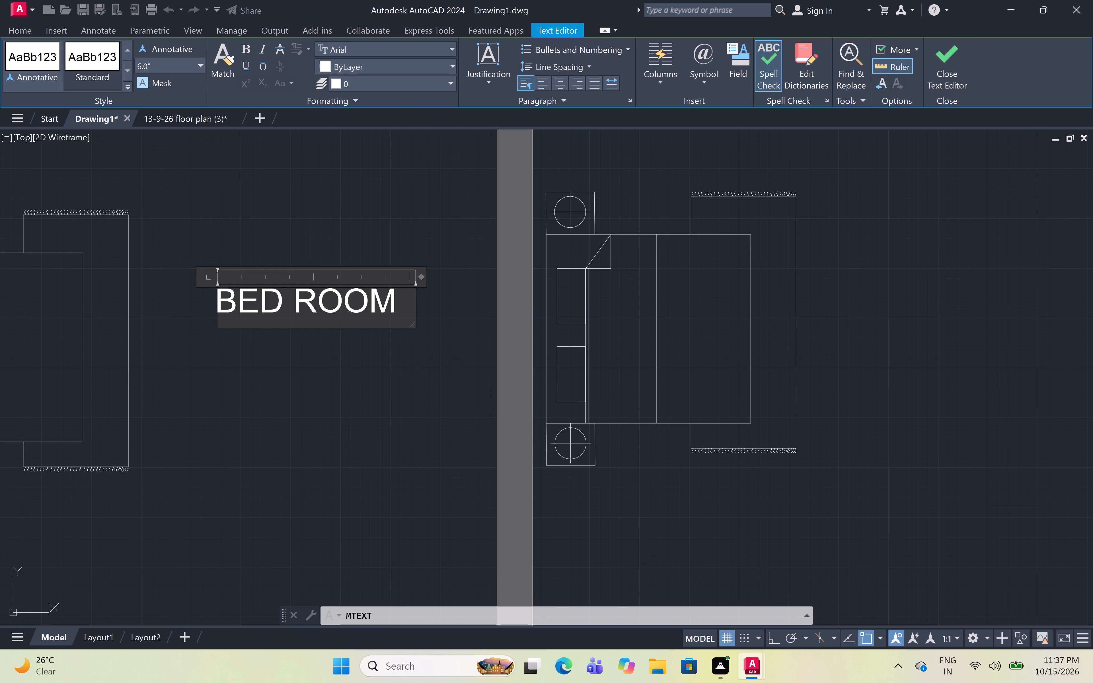
left_click(398, 291)
key("Return")
key("1")
key("3")
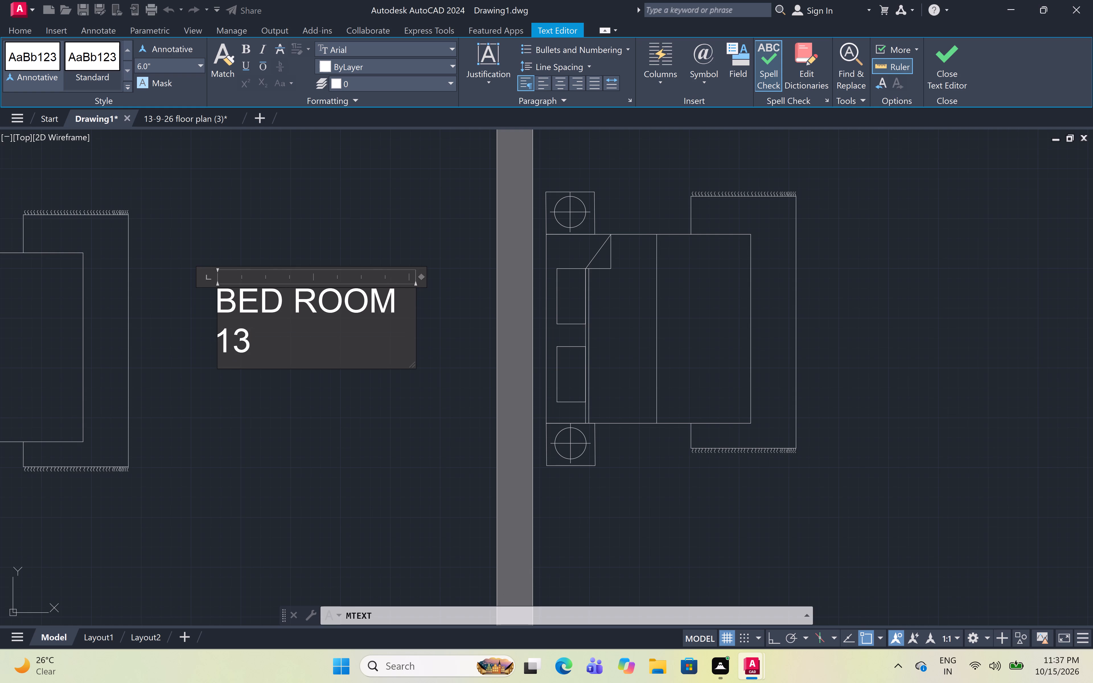
type("'4")
type("\"X")
type("15'0\"")
left_click(344, 370)
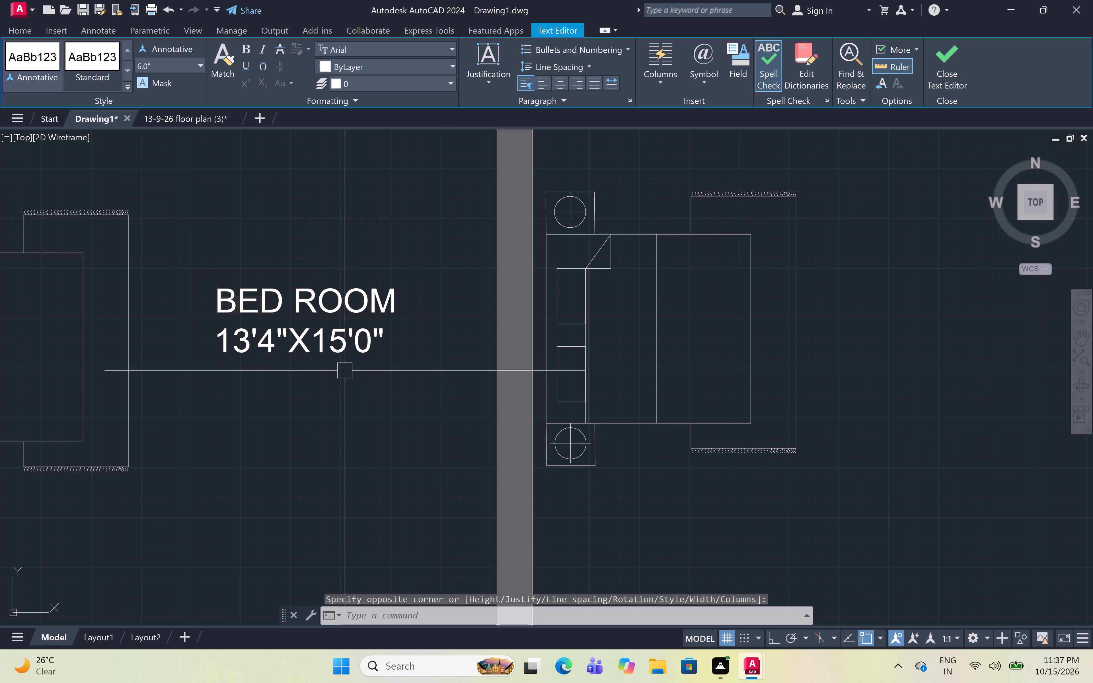
scroll(340, 349, "down", 3)
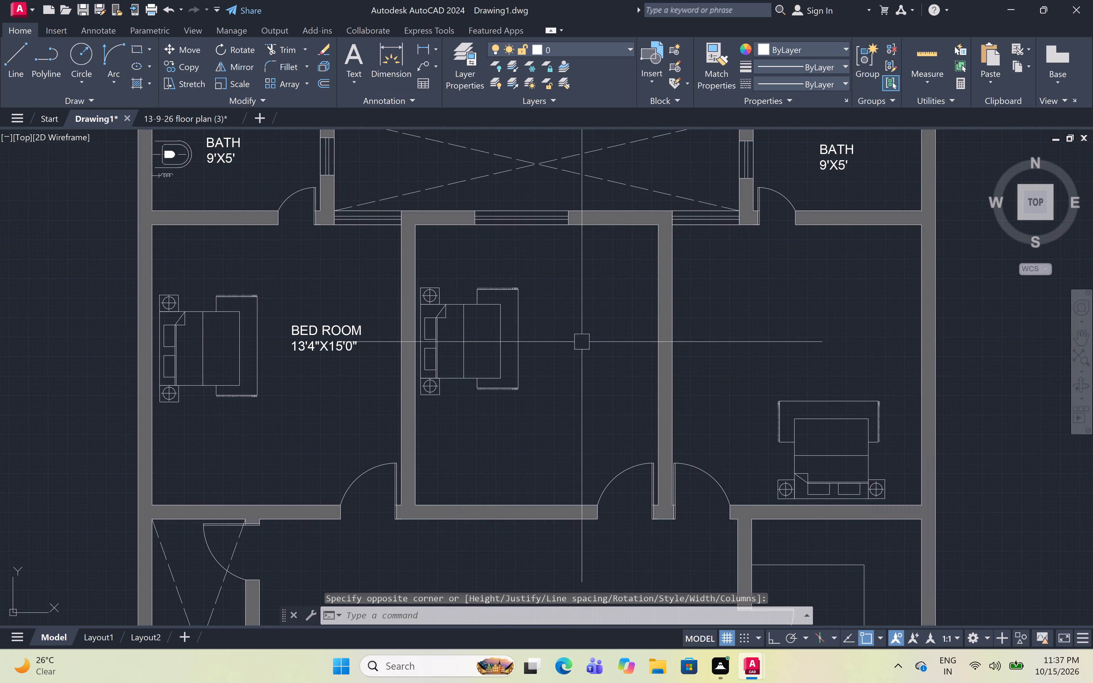
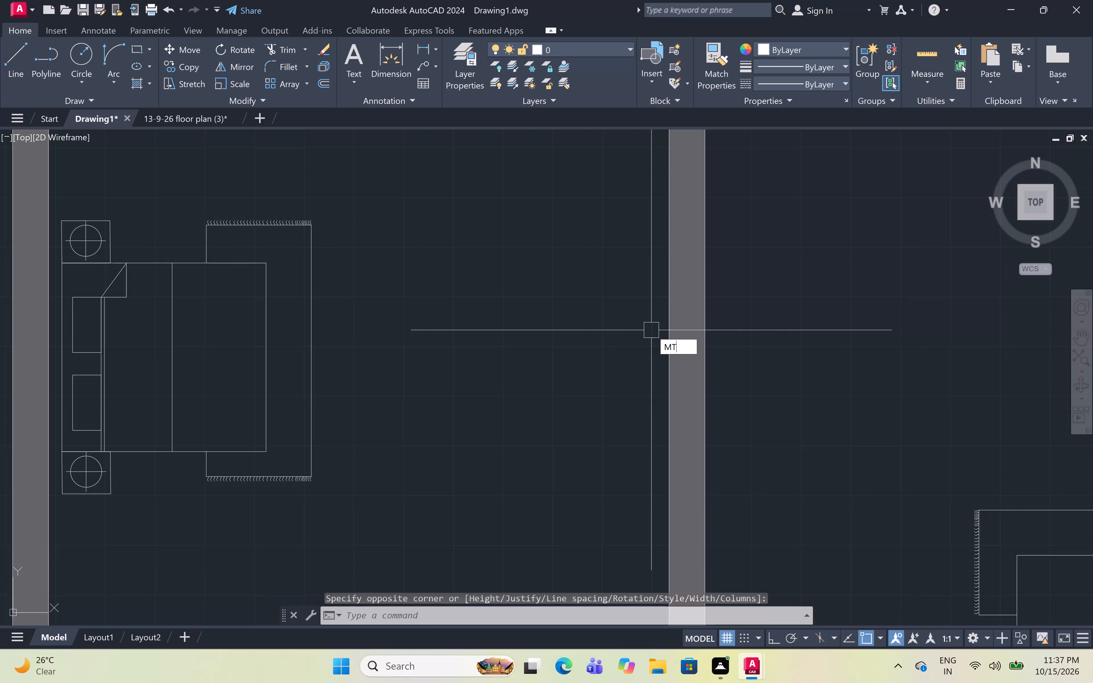
Add a multiline text label "BED ROOM 13'X15'0"" on two lines beside the bed in the middle upper bedroom.
left_click(398, 296)
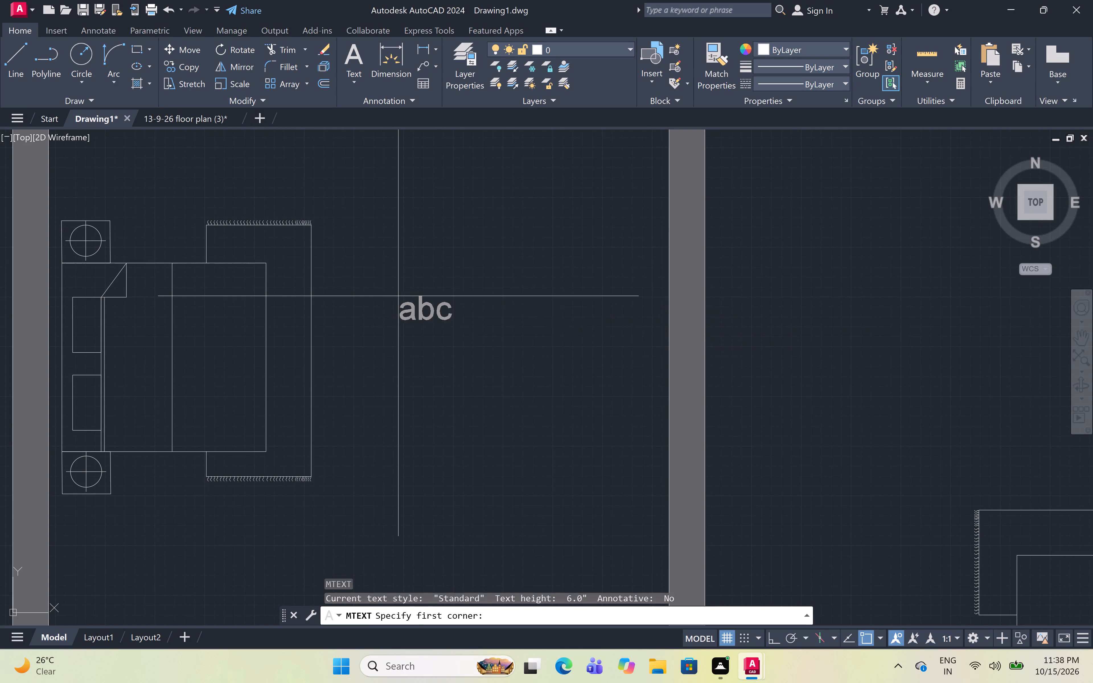
left_click(577, 394)
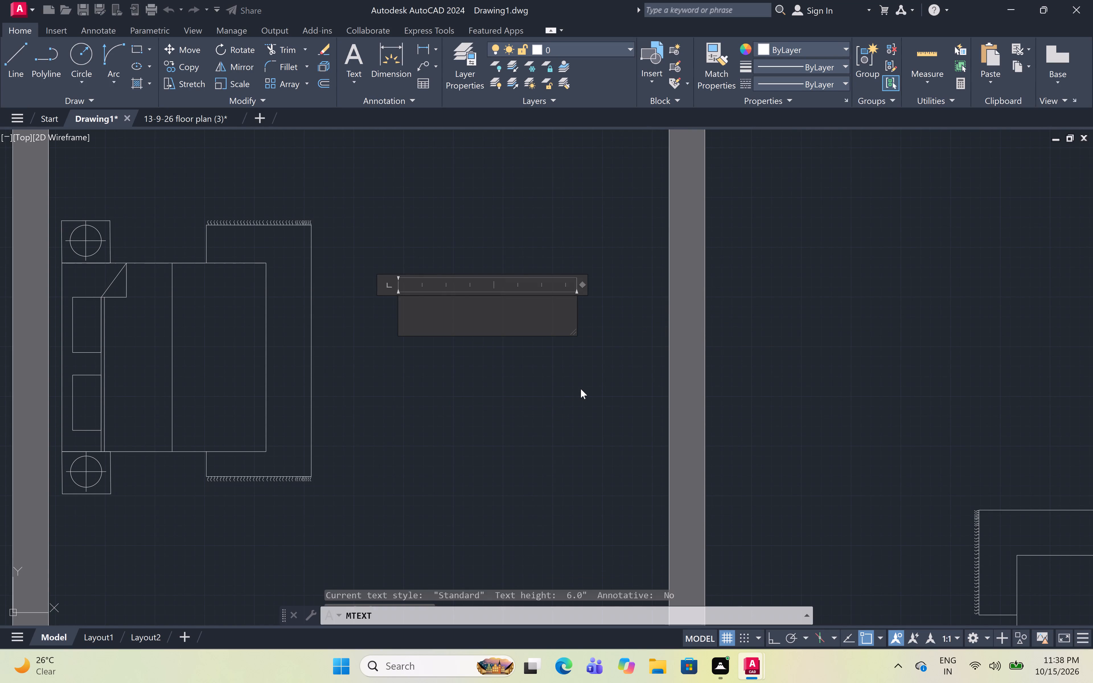
type("BED ROOM")
key("Return")
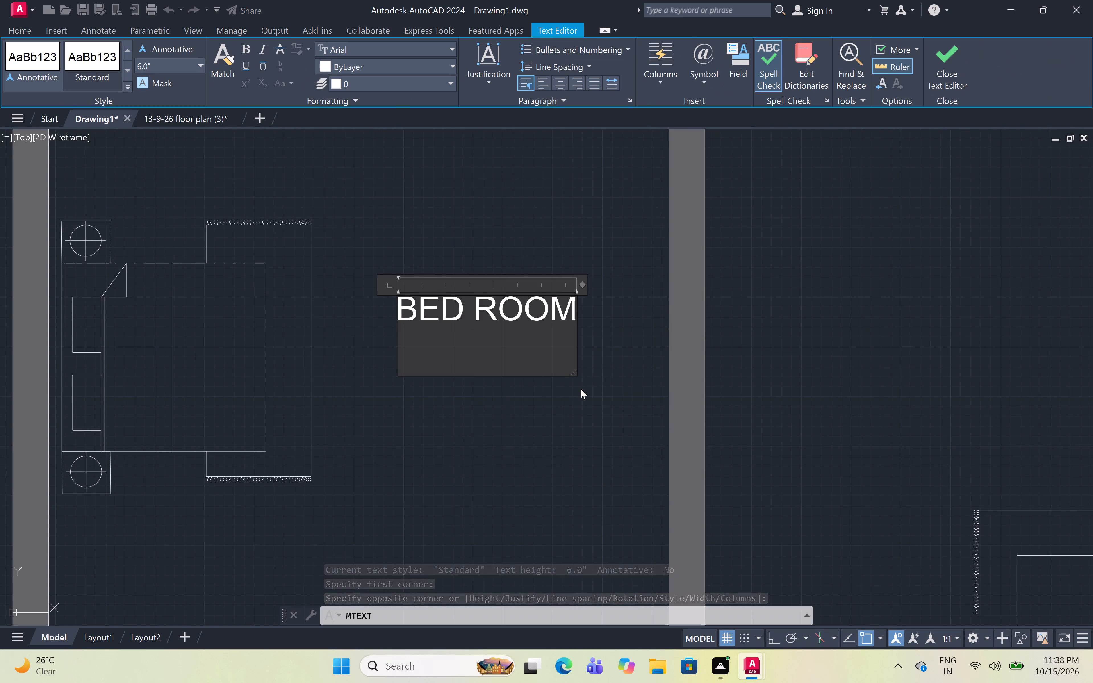
type("13'")
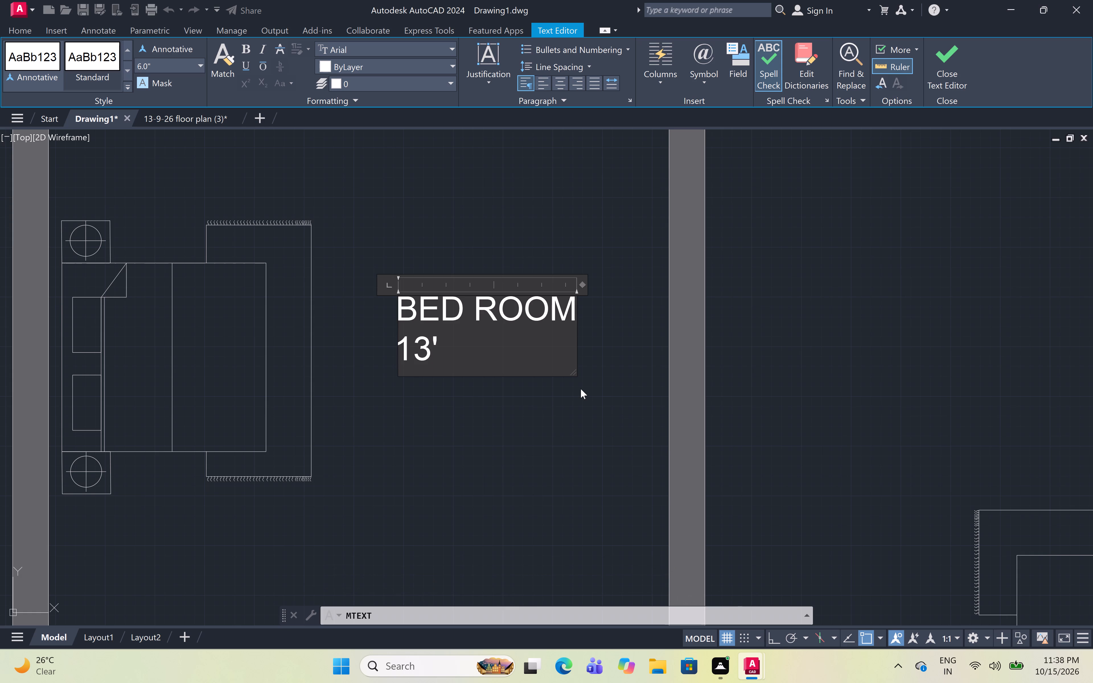
key("x")
type("15'0\"")
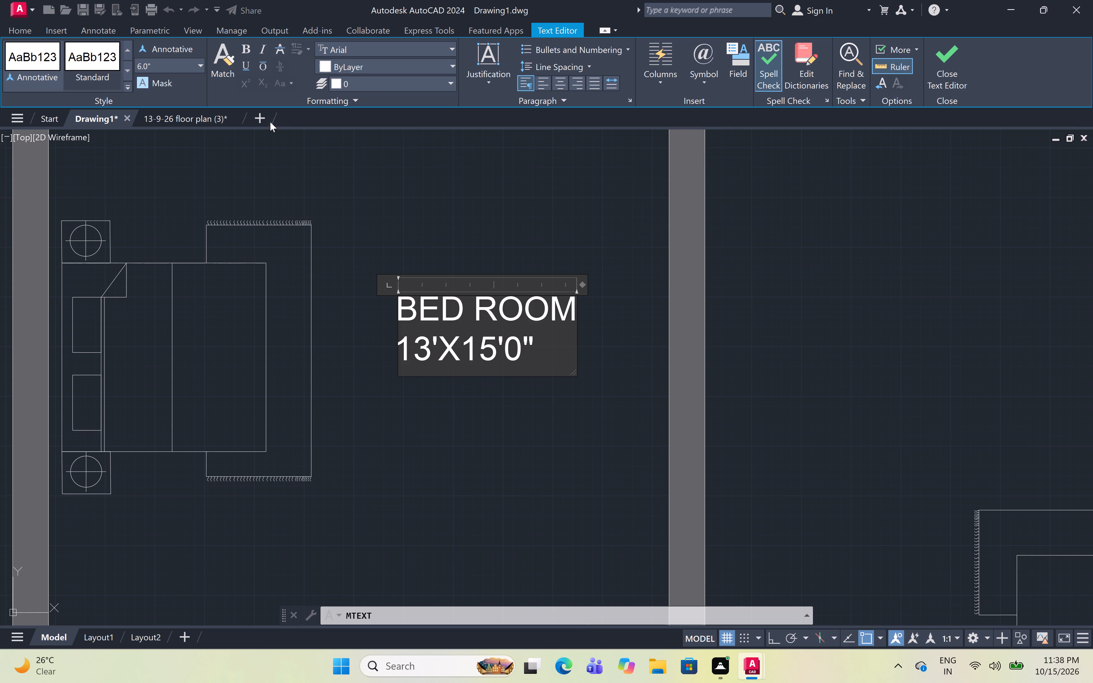
left_click(489, 427)
Add a two-line multiline text label "BED ROOM 13'4"X15'0"" above the bed in the upper-right bedroom of the plan.
scroll(488, 404, "down", 2)
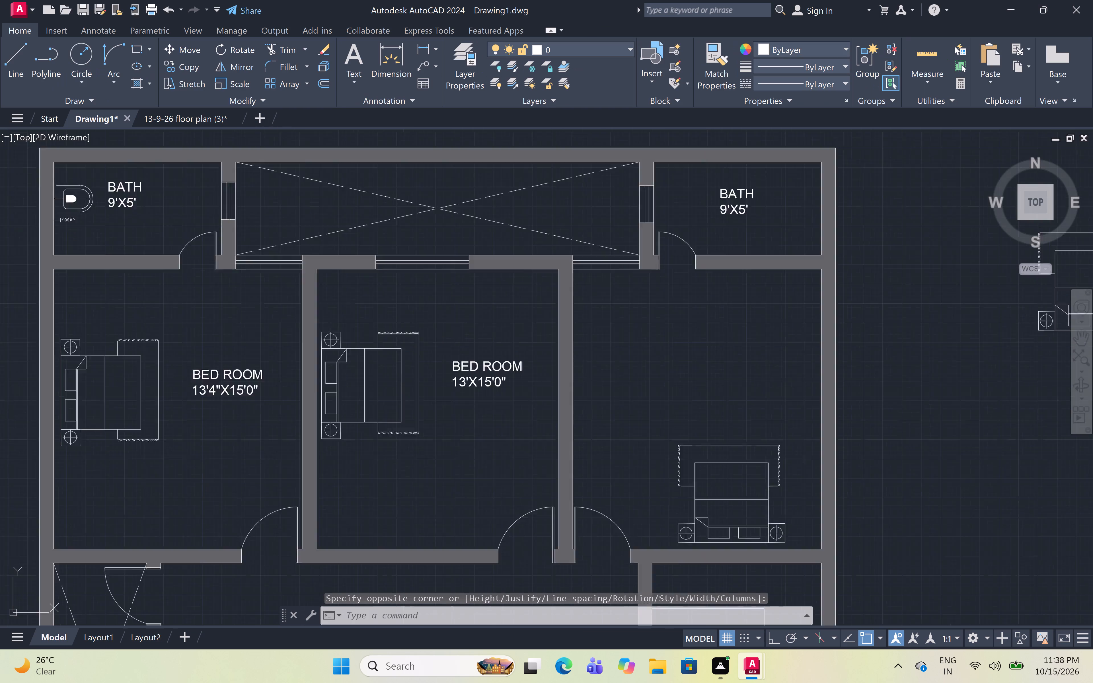
scroll(488, 404, "down", 2)
scroll(579, 412, "up", 3)
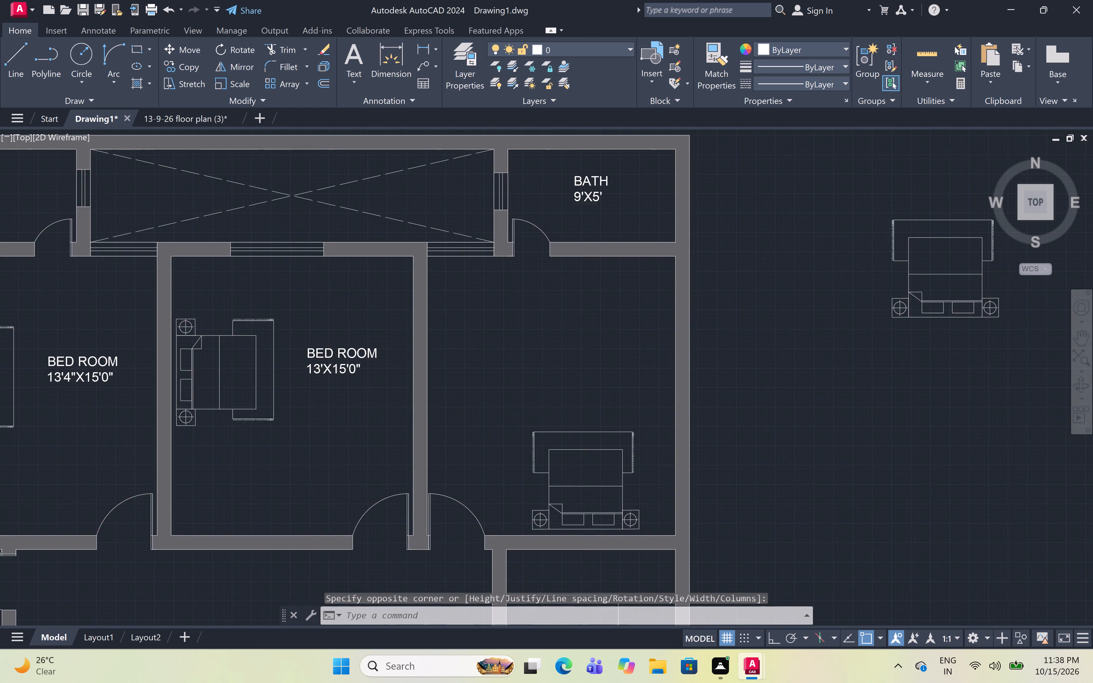
type("MT")
key("space")
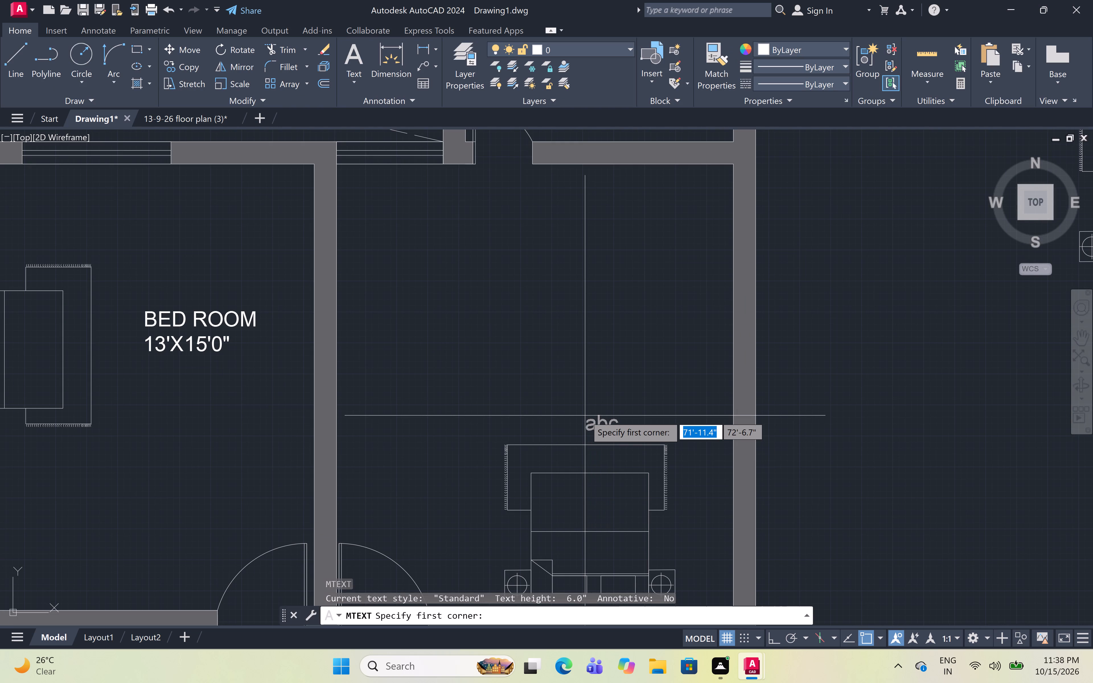
left_click(477, 306)
left_click(640, 390)
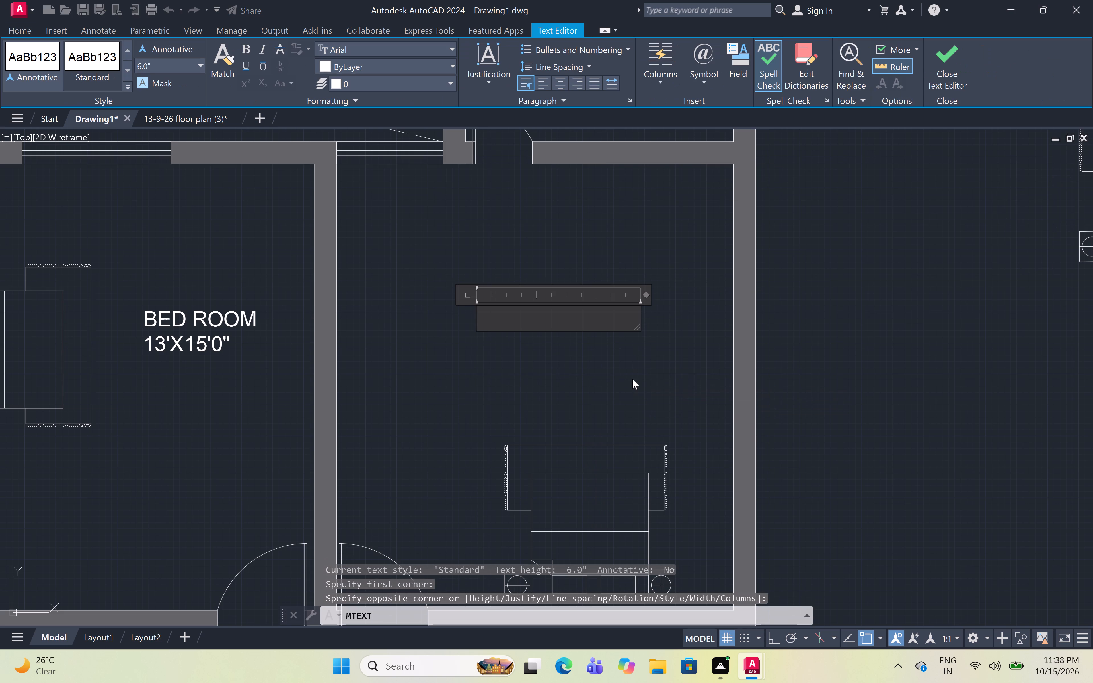
type("BED ROOM")
key("Return")
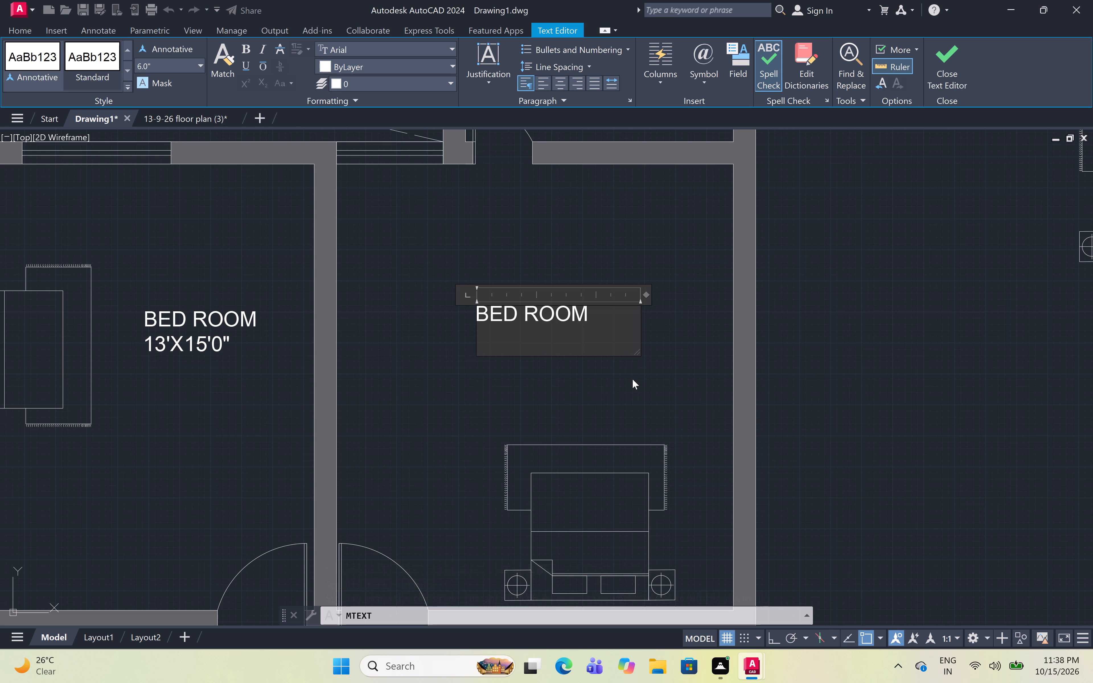
type("13'")
type("4\"X")
key("1")
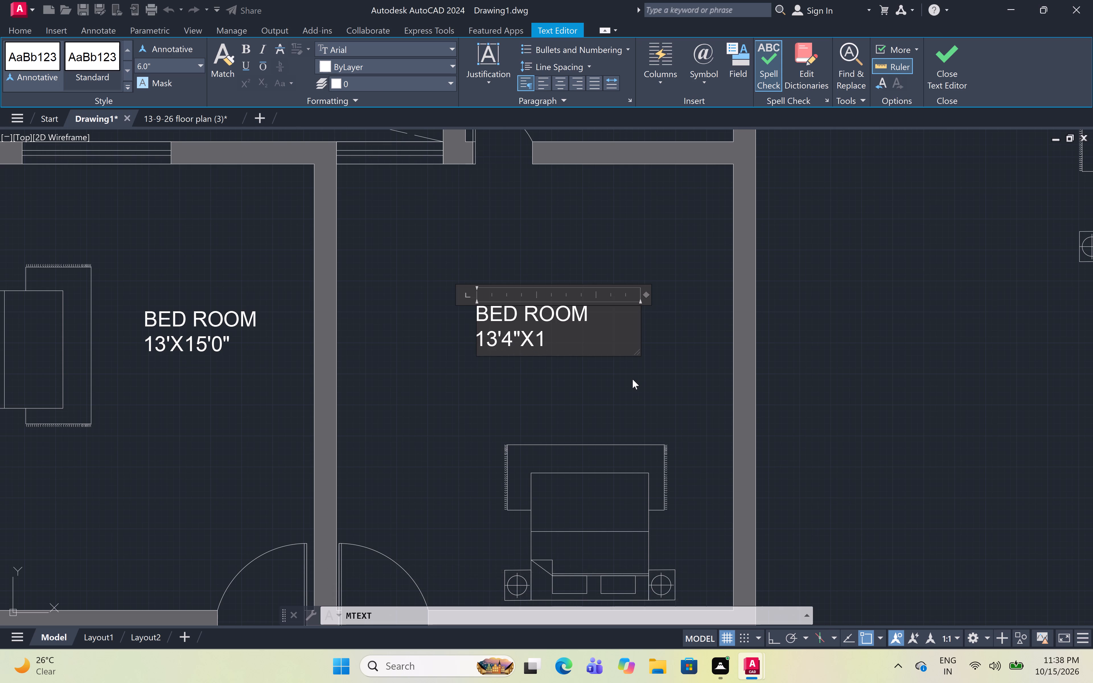
type("5'0\"")
left_click(620, 383)
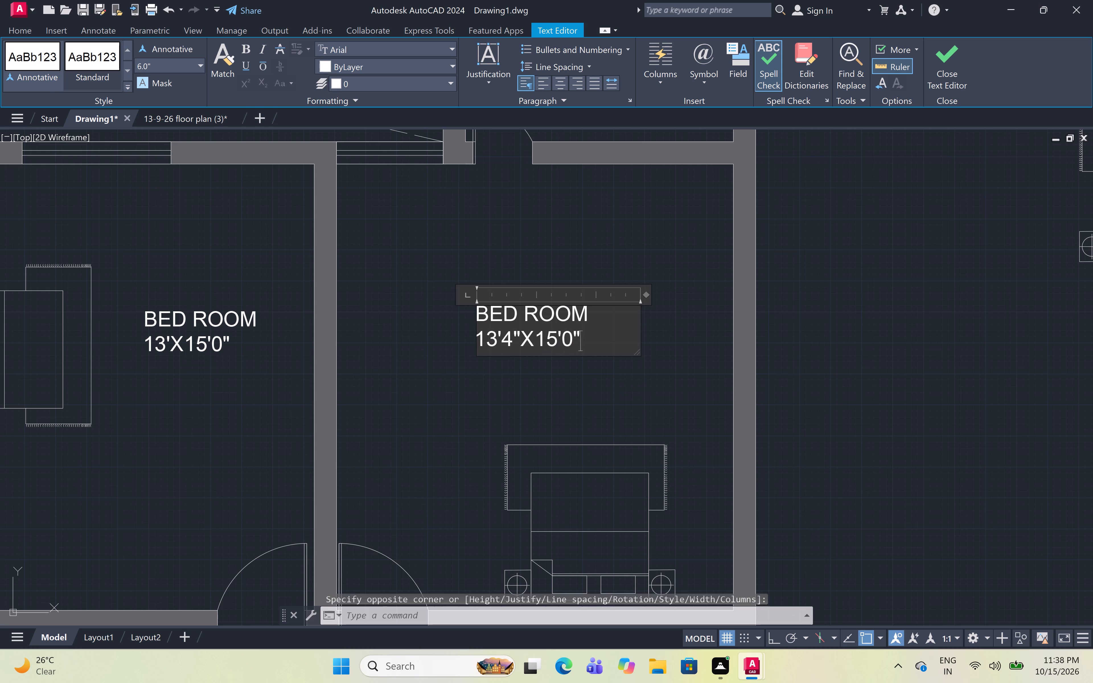
Add a two-line multiline text label "LIVING HALL 25'11.5"X14'0"" in the large central room of the plan.
scroll(637, 276, "down", 5)
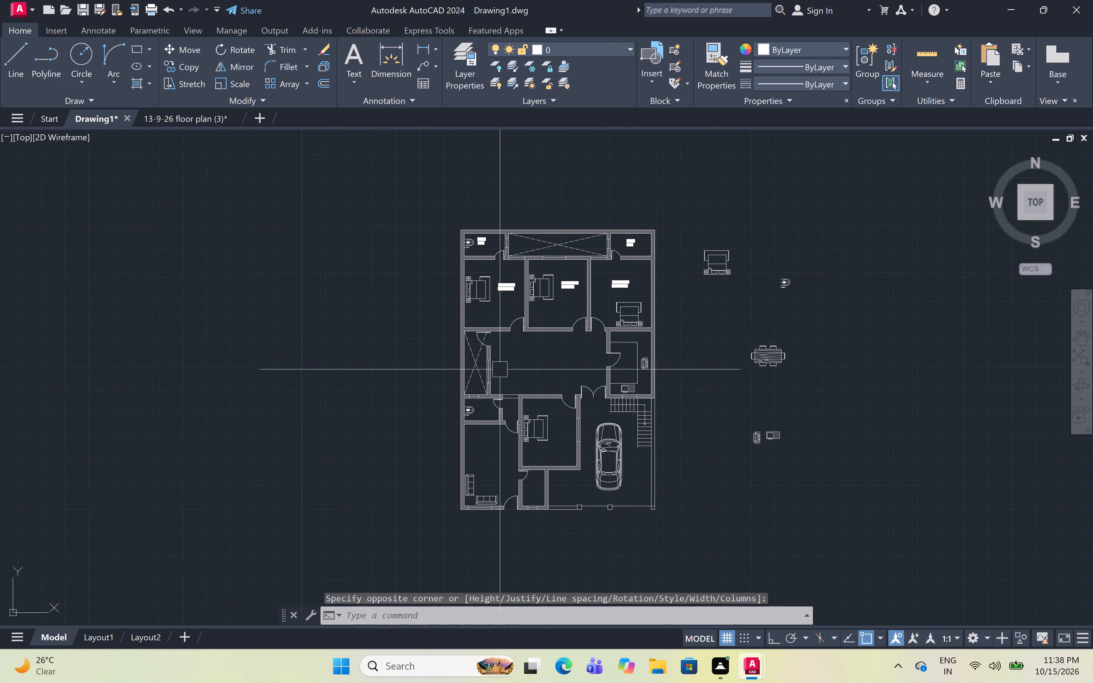
scroll(538, 364, "up", 3)
type("MT")
key("space")
left_click_drag(512, 330, 516, 336)
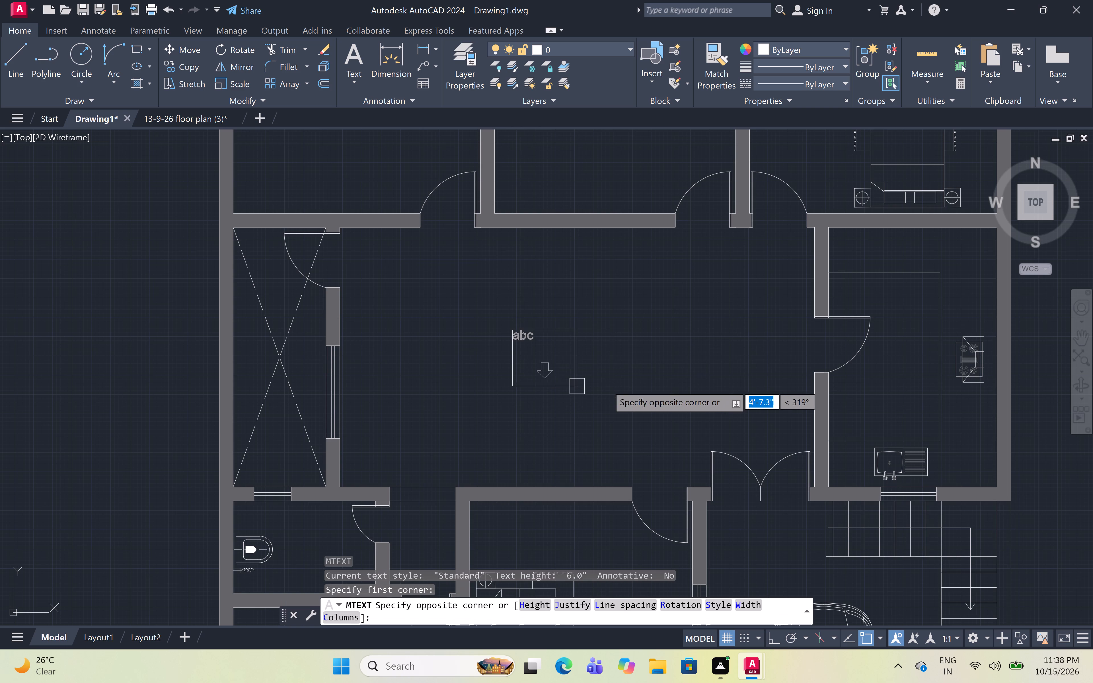
left_click(631, 382)
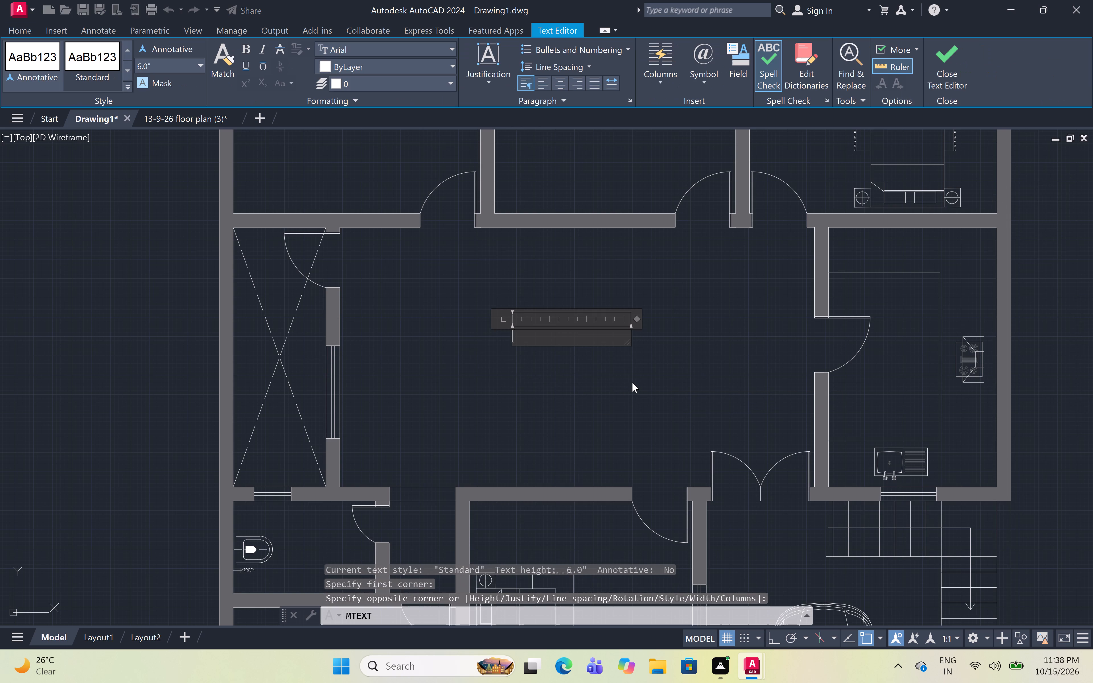
type("LIVING HALL")
key("Return")
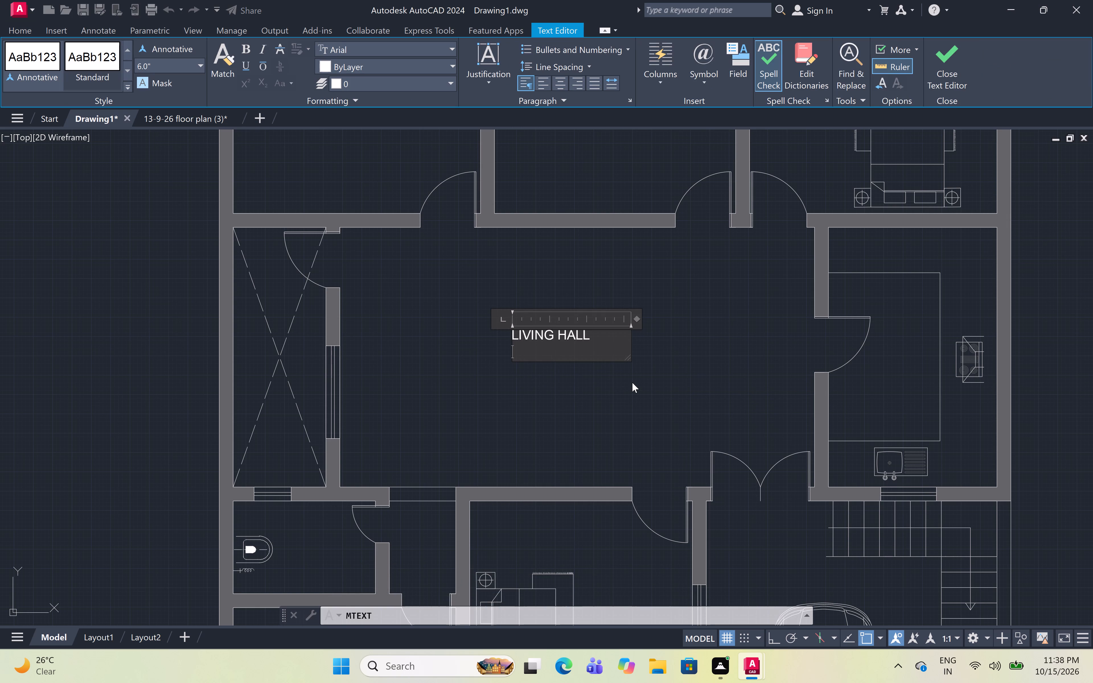
type("25'")
type("11.5\"")
key("x")
type("14'0'")
key("BackSpace")
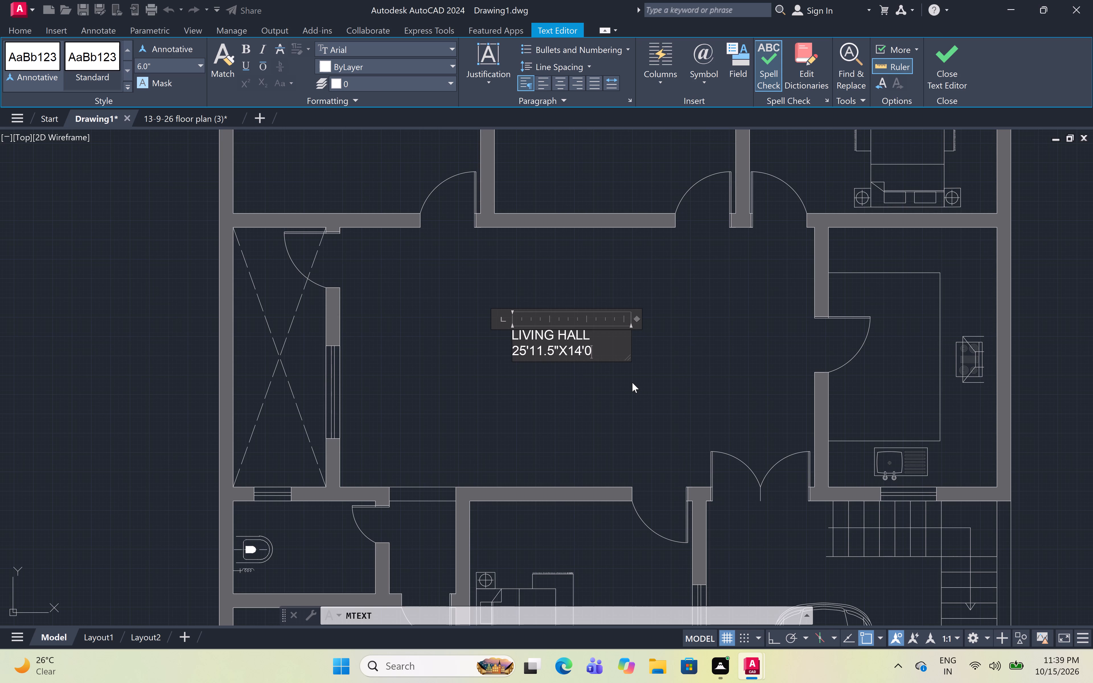
key("shift+quotedbl")
left_click(604, 370)
Add a two-line multiline text label "KITCHEN 9'1"X14'" between the door and the counter in the room with stove and sink.
scroll(595, 334, "down", 2)
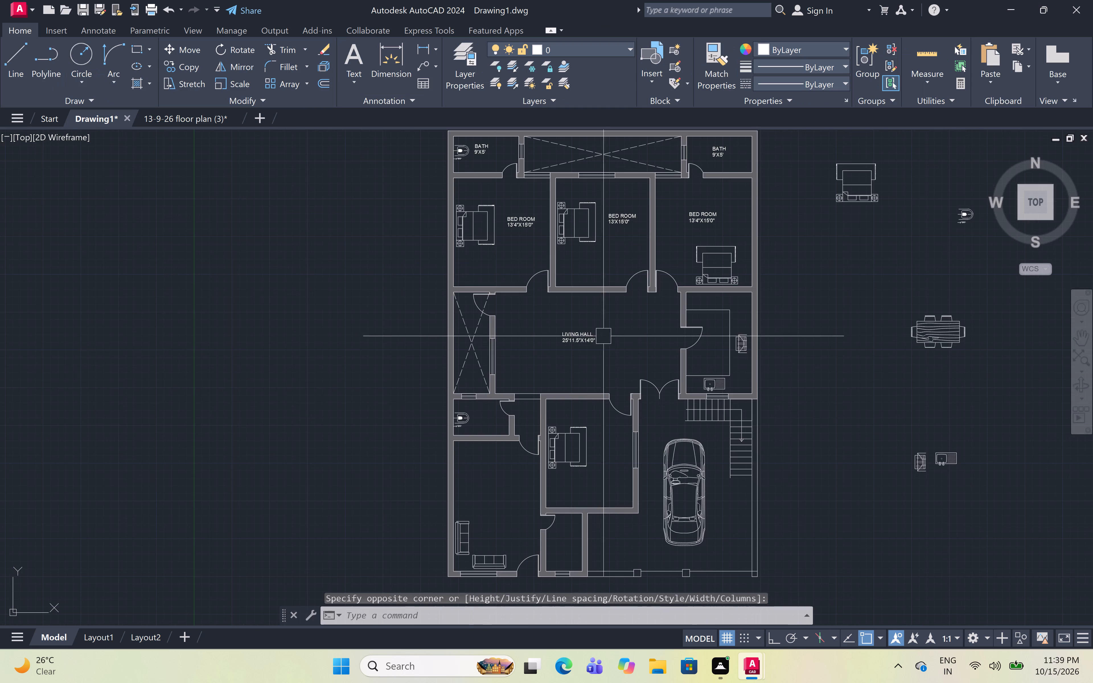
scroll(729, 347, "up", 4)
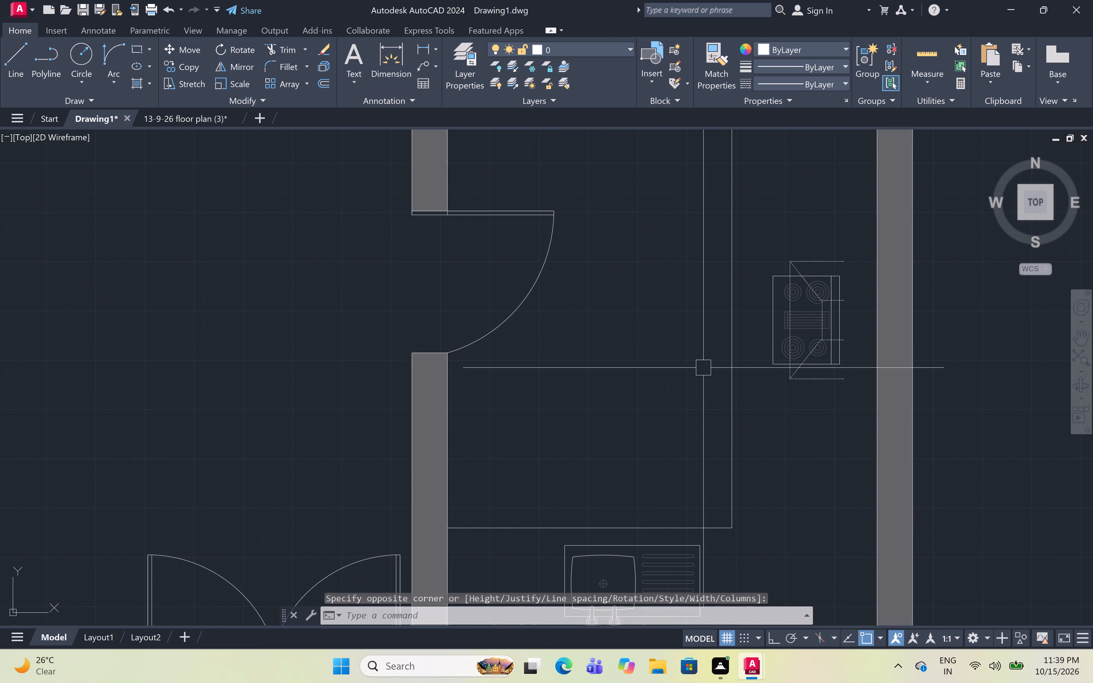
type("MT")
key("space")
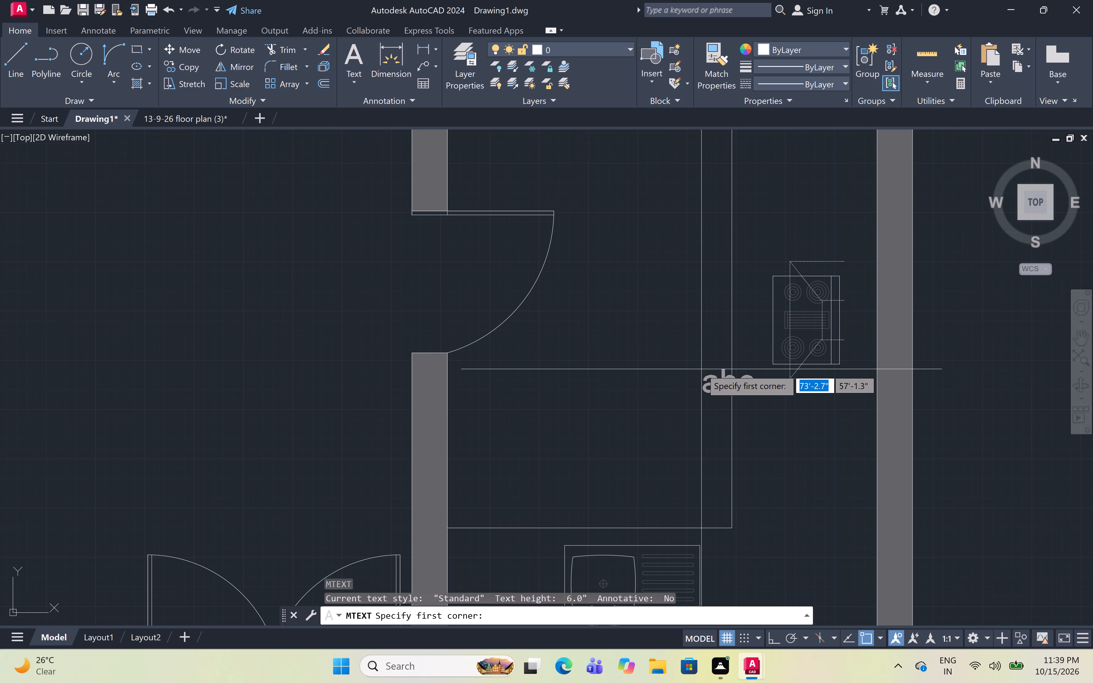
left_click_drag(528, 359, 534, 370)
left_click(710, 454)
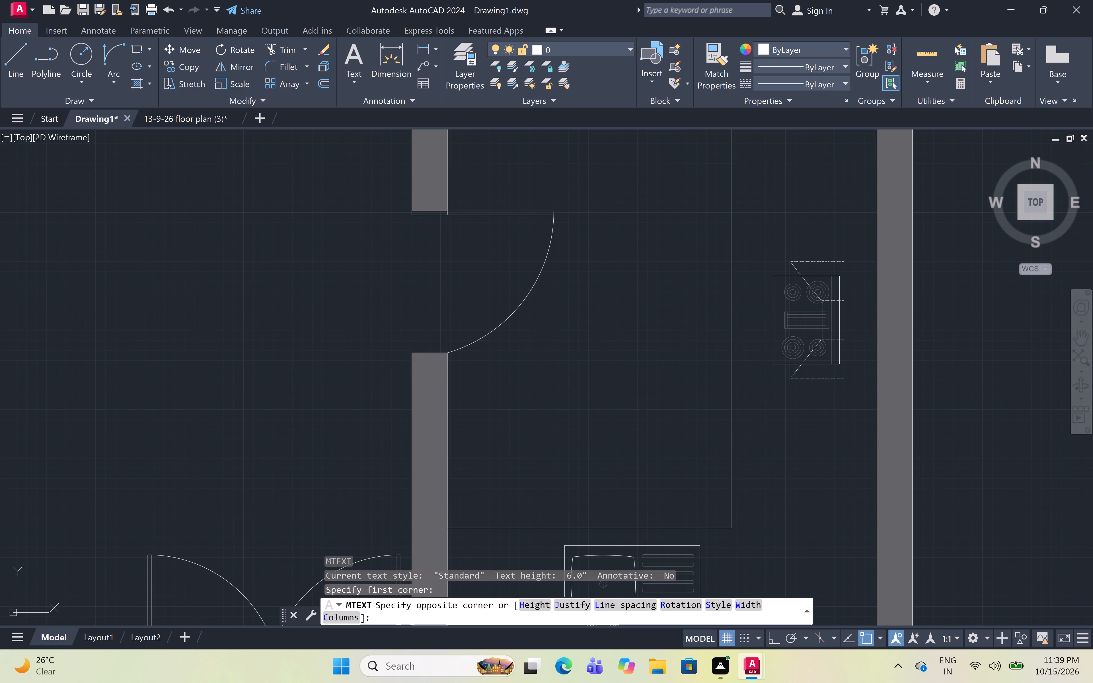
type("KITCHEN")
key("Return")
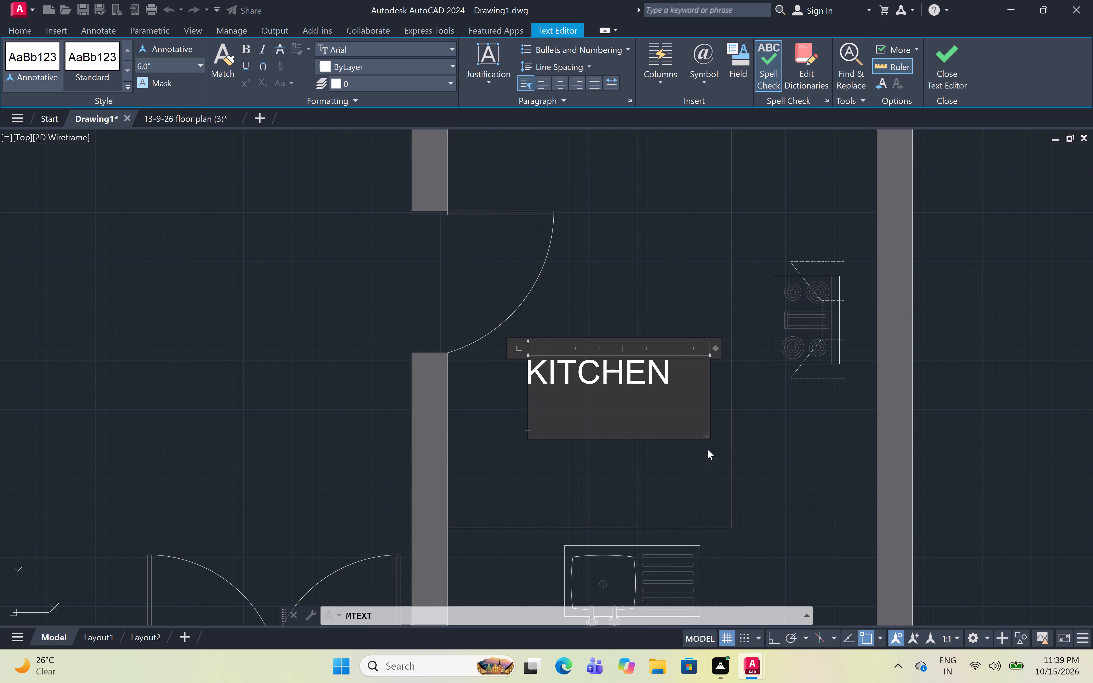
type("9'1")
key("shift+quotedbl")
key("x")
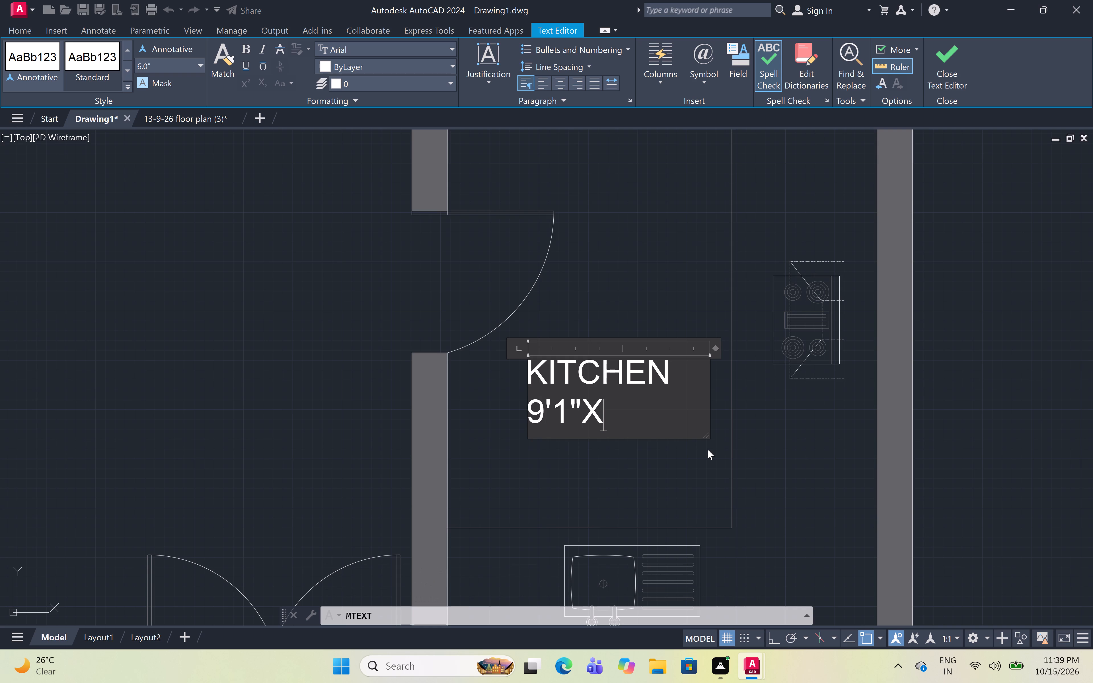
type("14")
key("apostrophe")
left_click(631, 451)
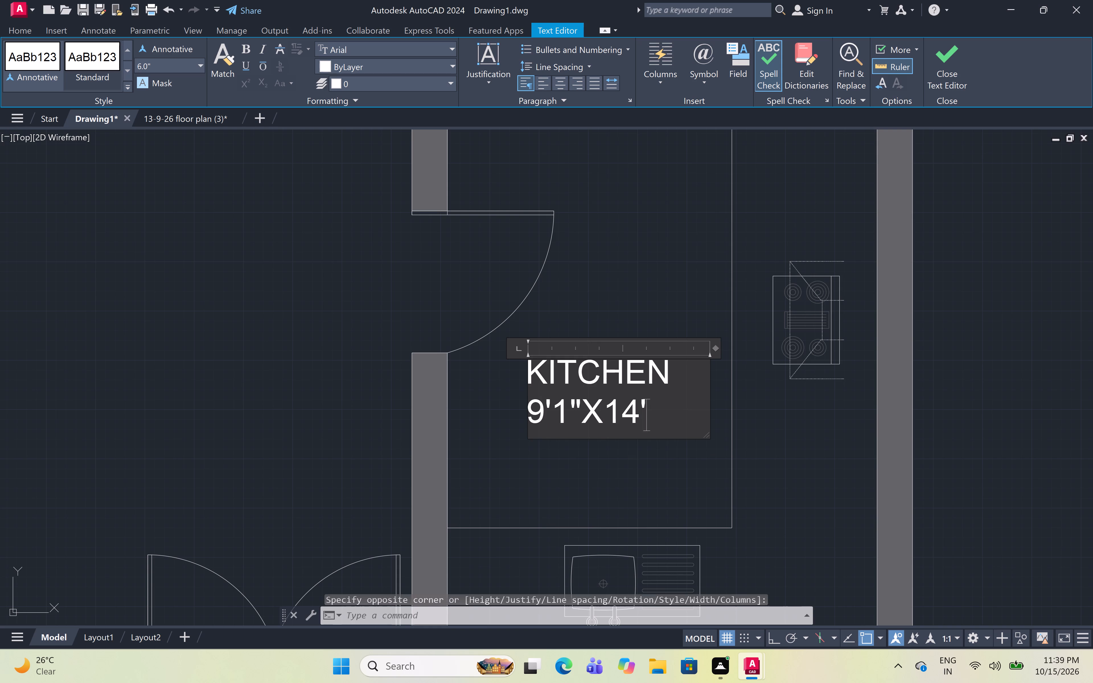
Add a two-line multiline text label "BED ROOM 12'0"X15'0"" beside the bed in the lower bedroom next to the car porch.
scroll(710, 318, "down", 4)
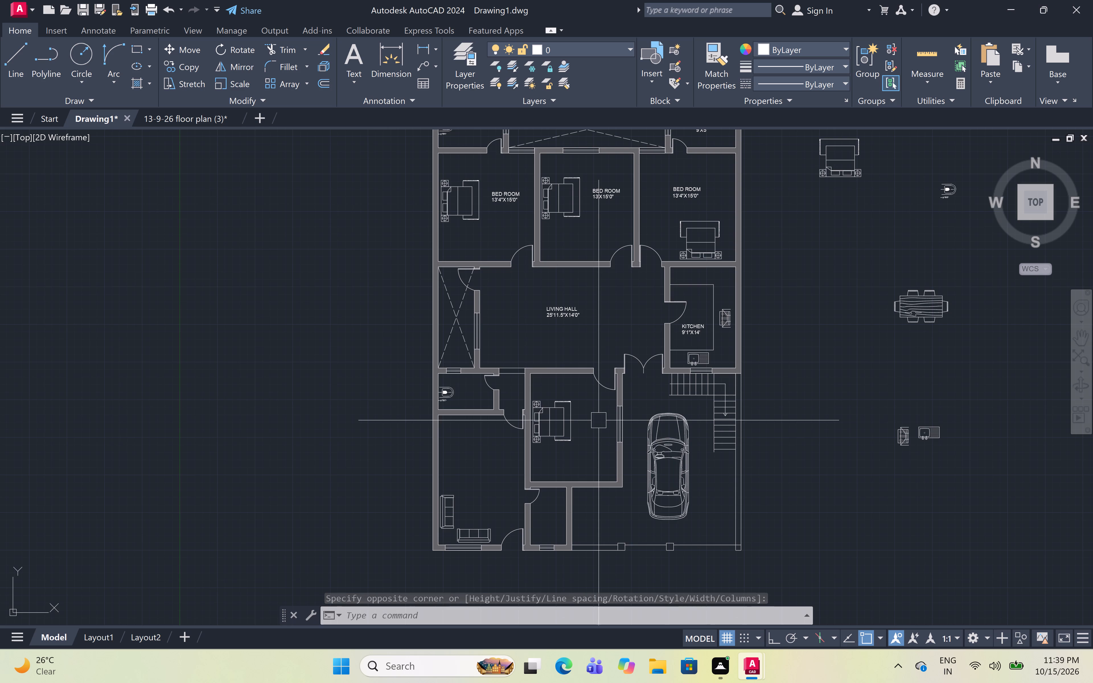
scroll(597, 429, "up", 4)
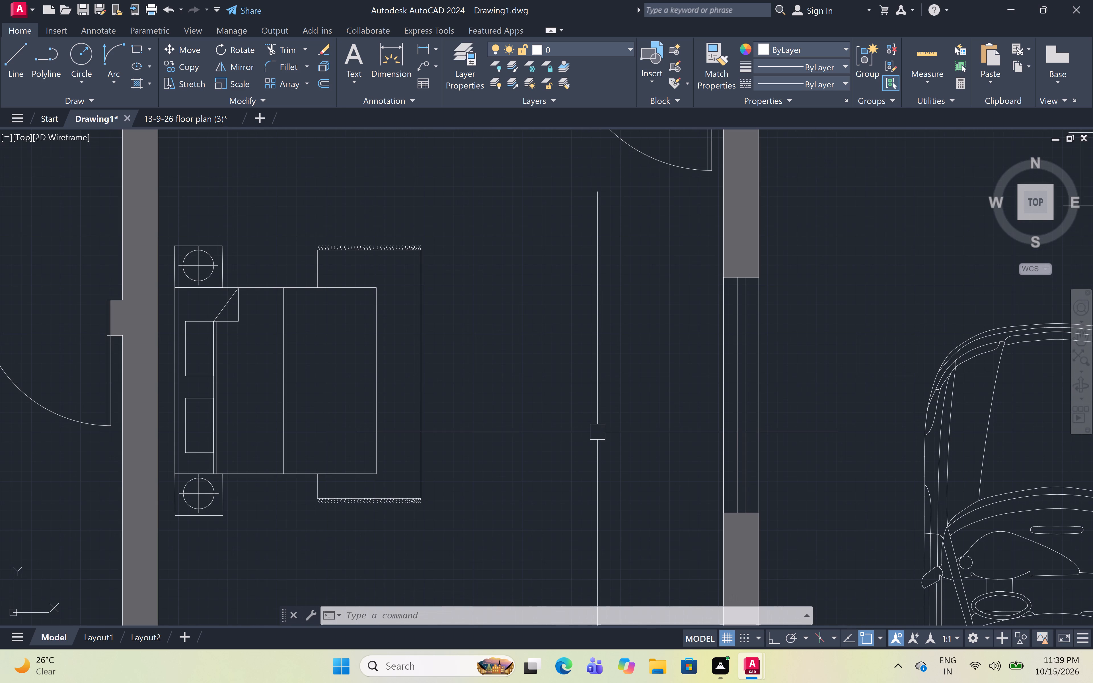
key("m")
type("T")
key("space")
left_click(483, 346)
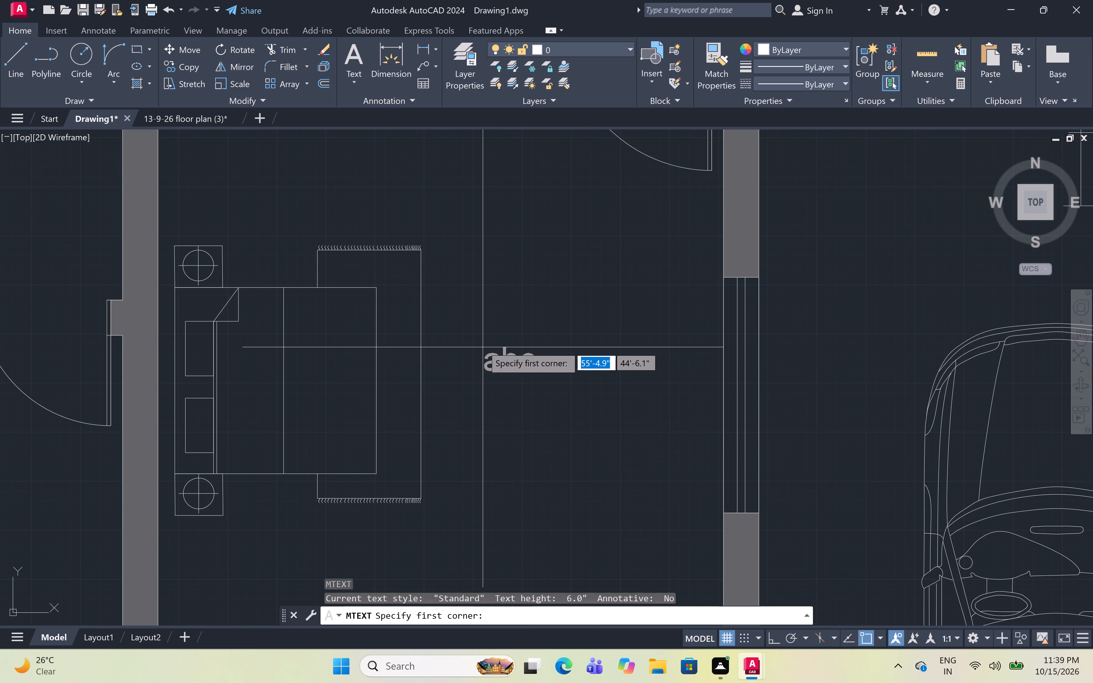
left_click(680, 457)
type("BED ROOM")
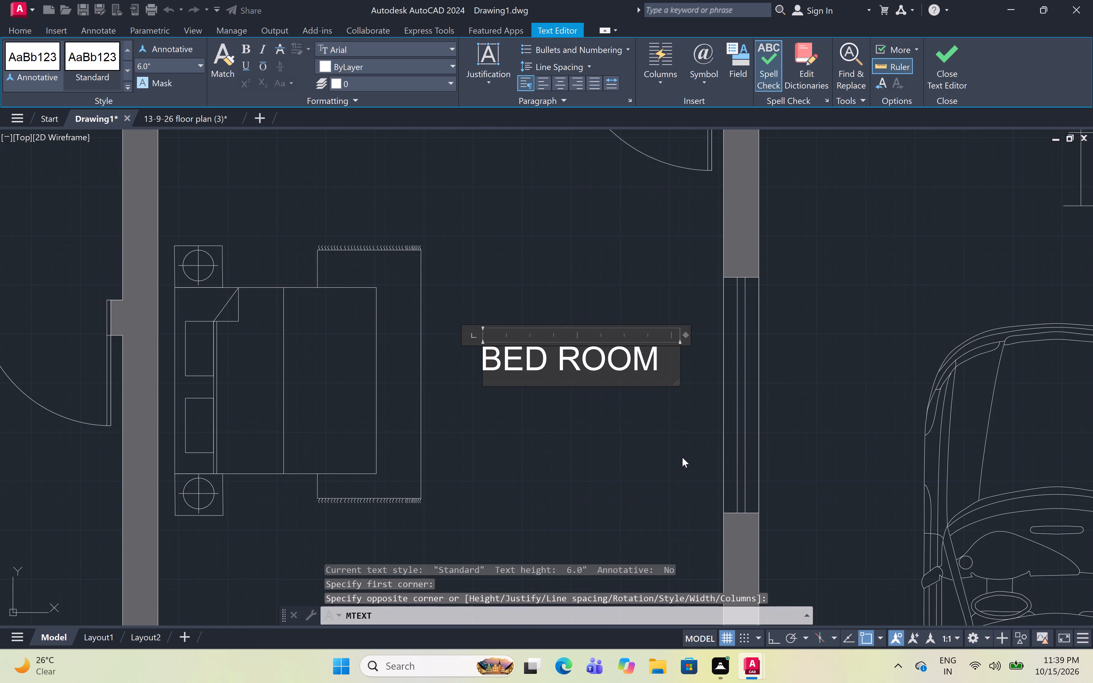
key("Return")
type("12'0\"X15'0\"")
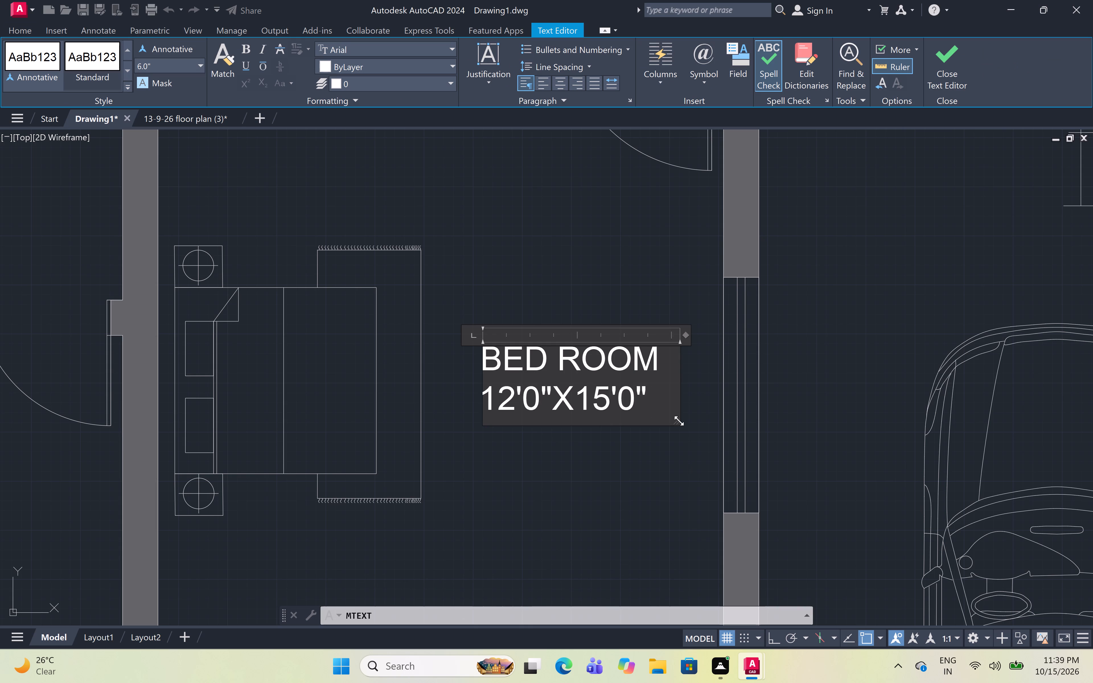
left_click(652, 465)
Create a multiline text label reading "LIVING ROOM" above the sofas in the lower-left room of the plan.
scroll(638, 338, "down", 5)
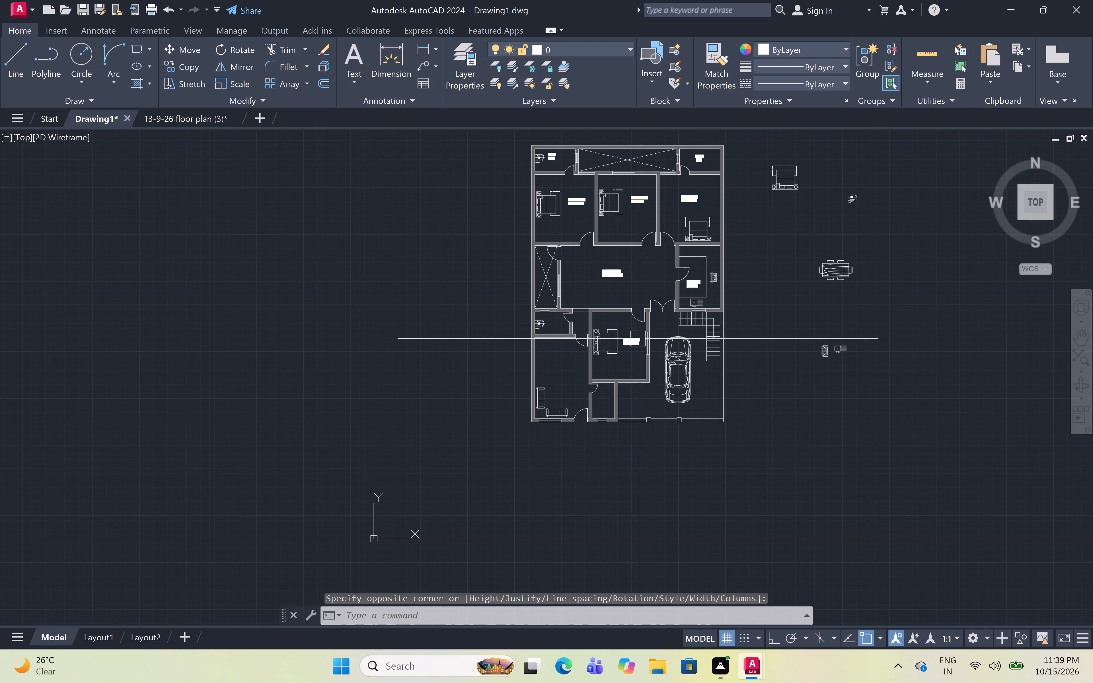
scroll(560, 387, "up", 5)
type("MT")
key("space")
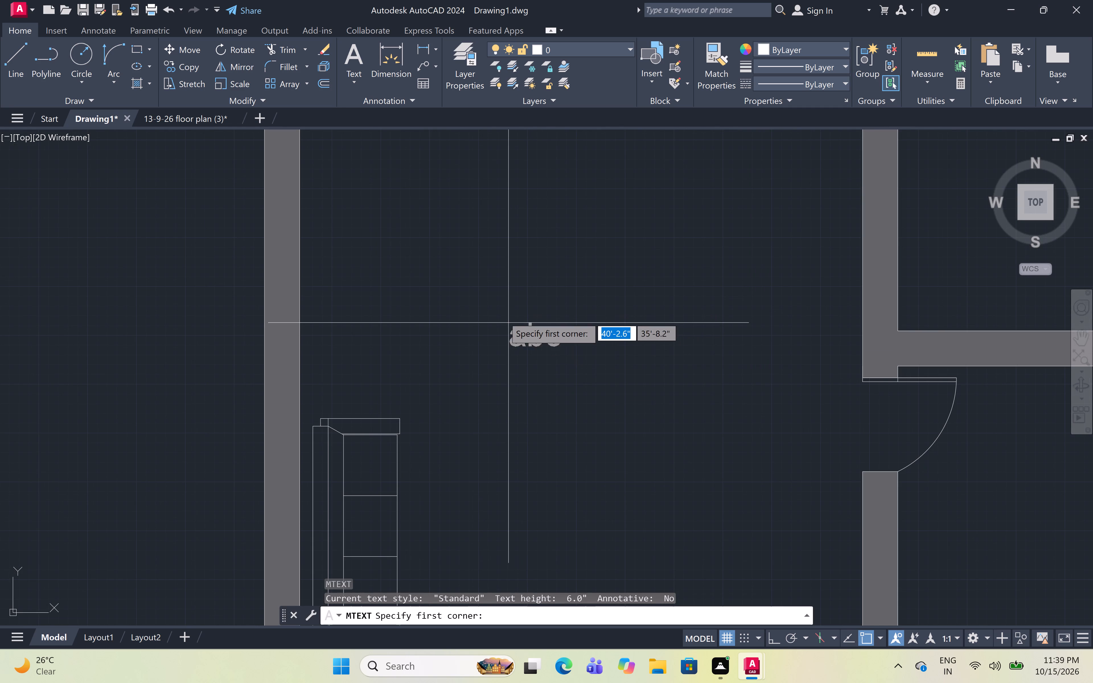
left_click(503, 316)
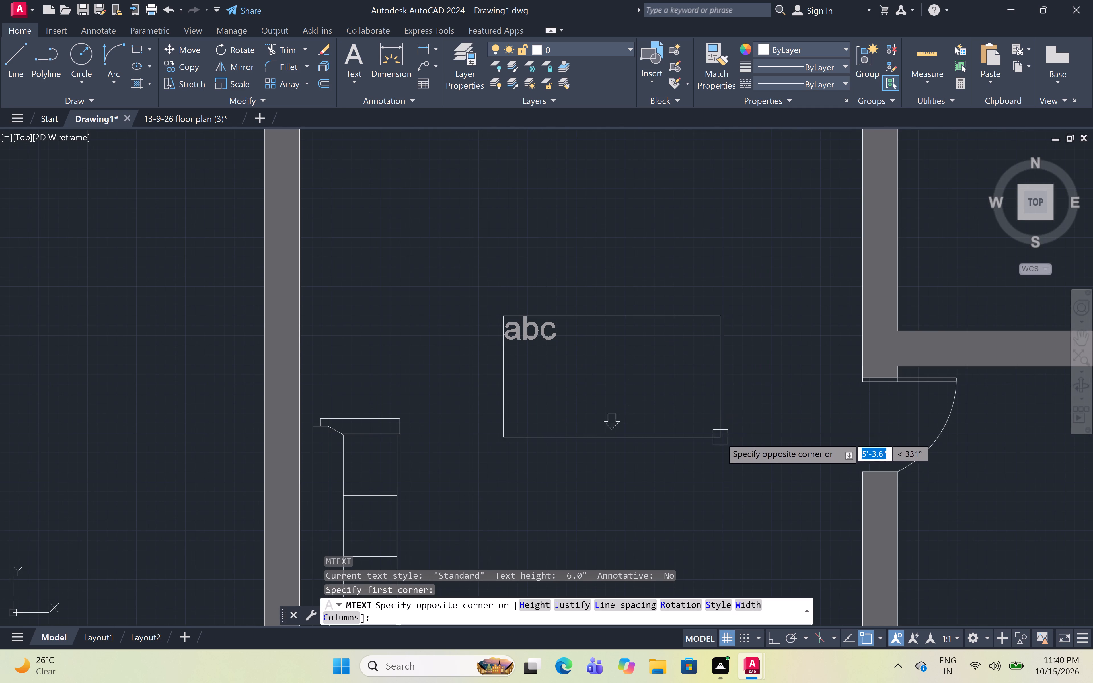
left_click(743, 404)
type("LIVIVNG")
key("space")
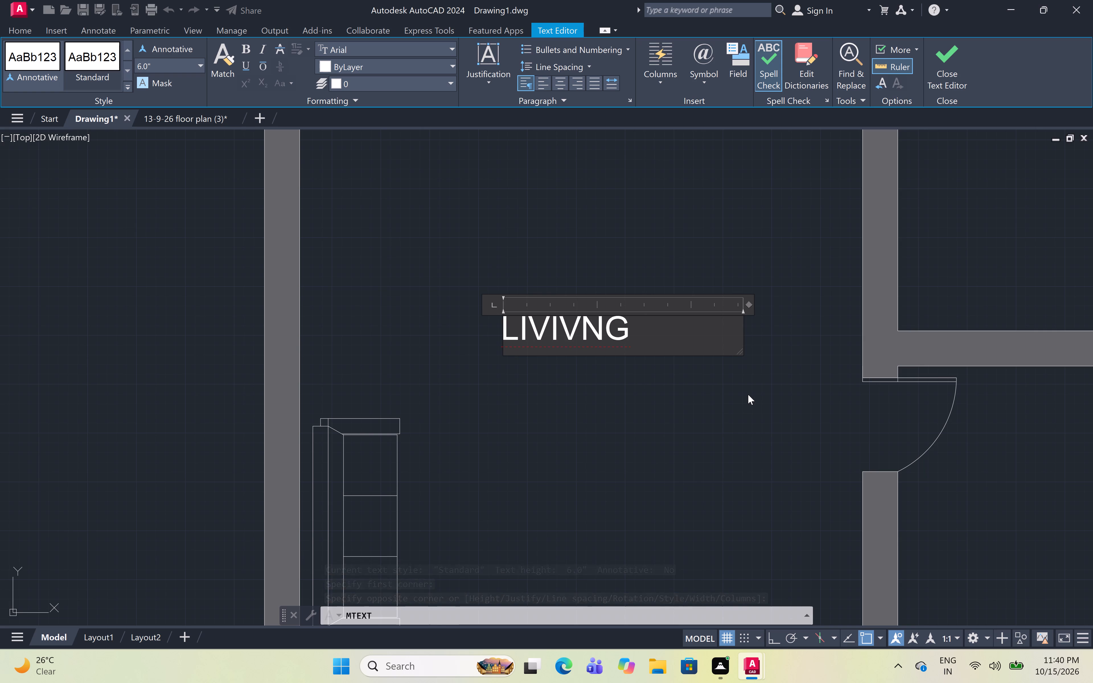
left_click(576, 326)
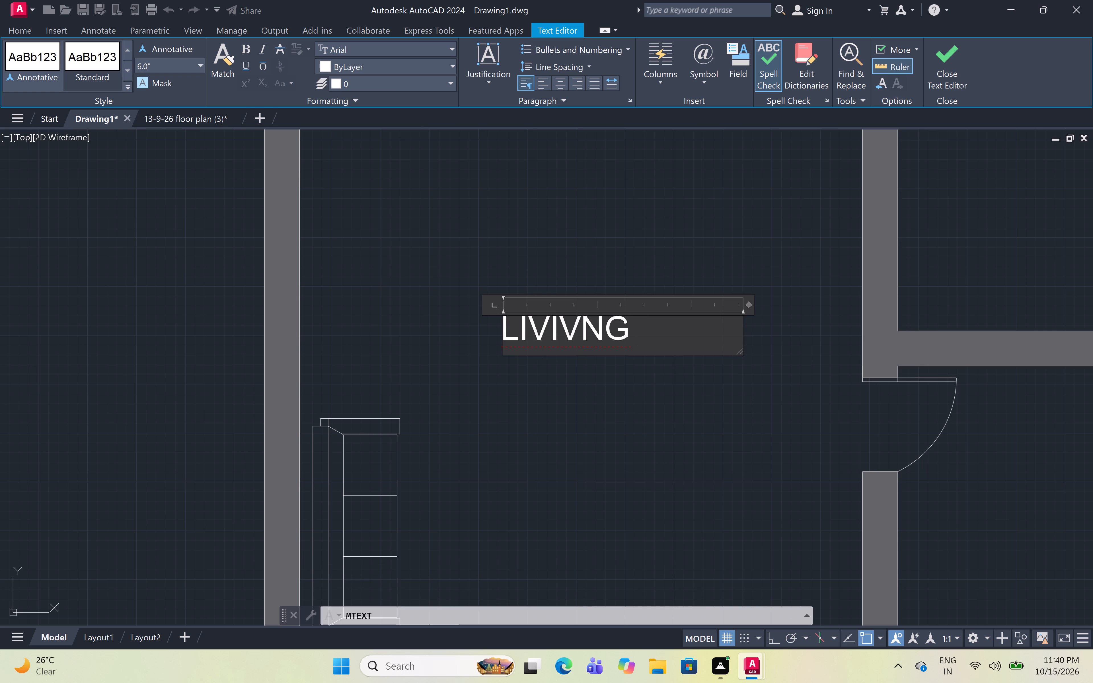
key("BackSpace")
key("i")
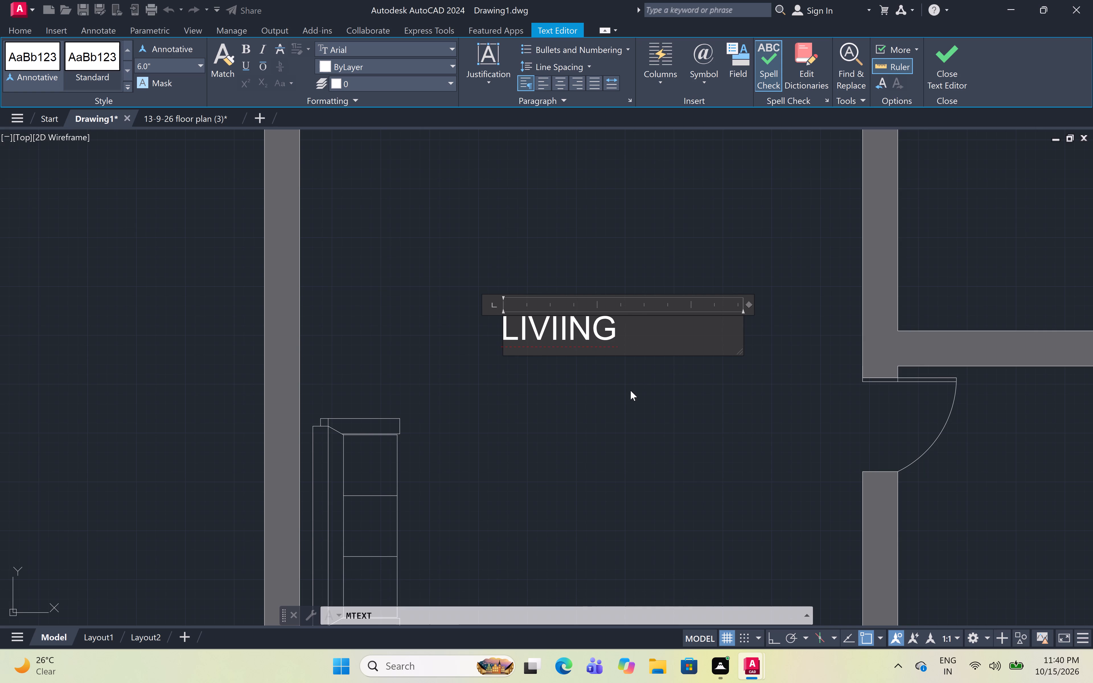
key("BackSpace")
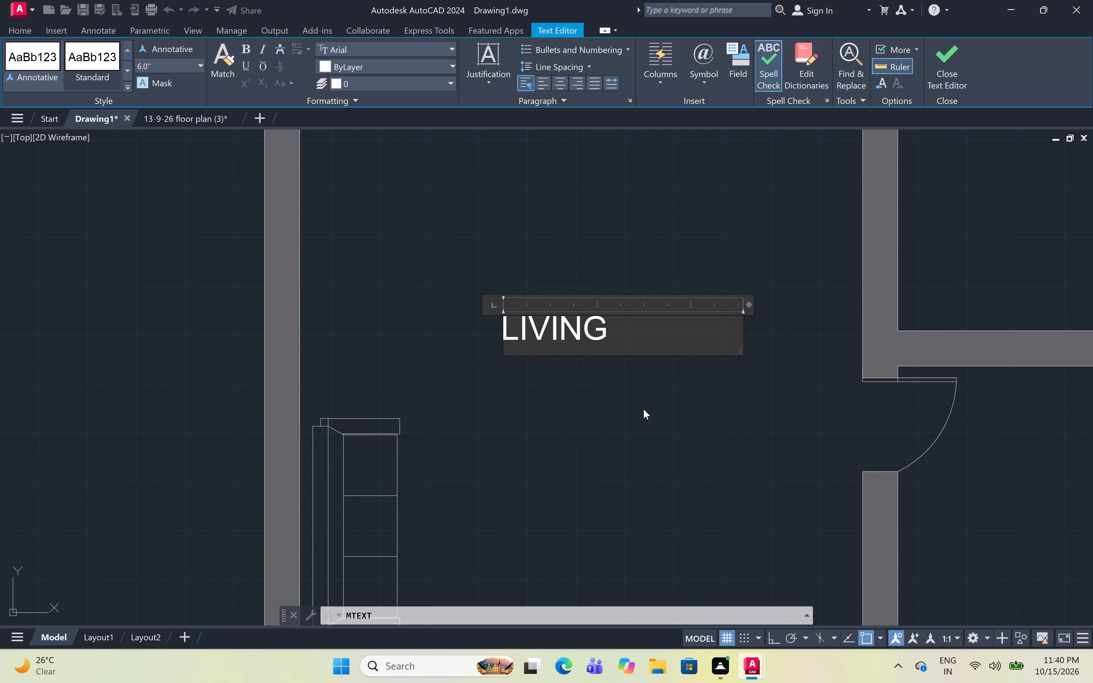
left_click(626, 328)
key("s")
key("BackSpace")
type("ROOM")
Add the dimensions 18'0"X17'0" as an indented second line of the living room label and finish the text.
key("Return")
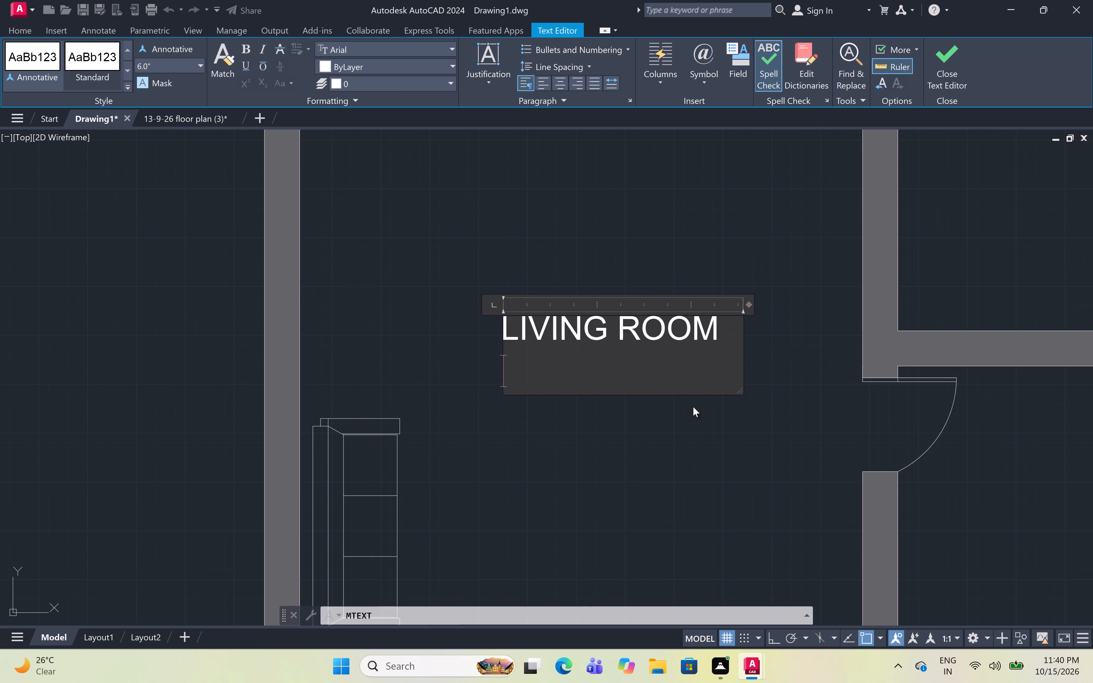
key("space")
key("space")
type("1")
key("8")
key("apostrophe")
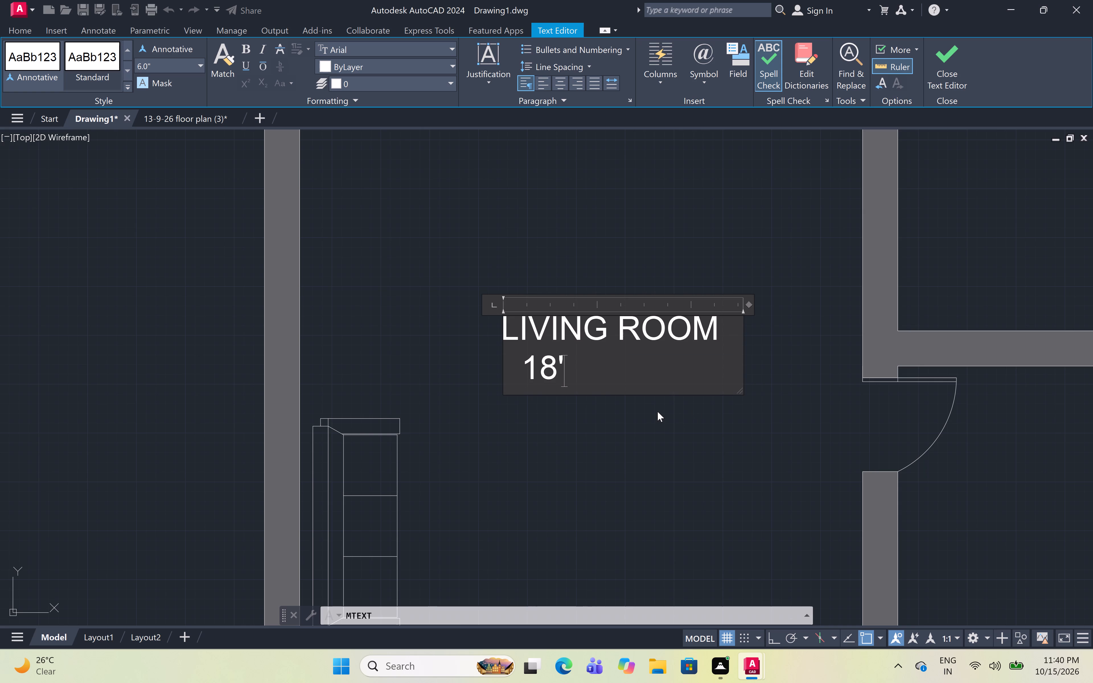
type("0\"")
key("x")
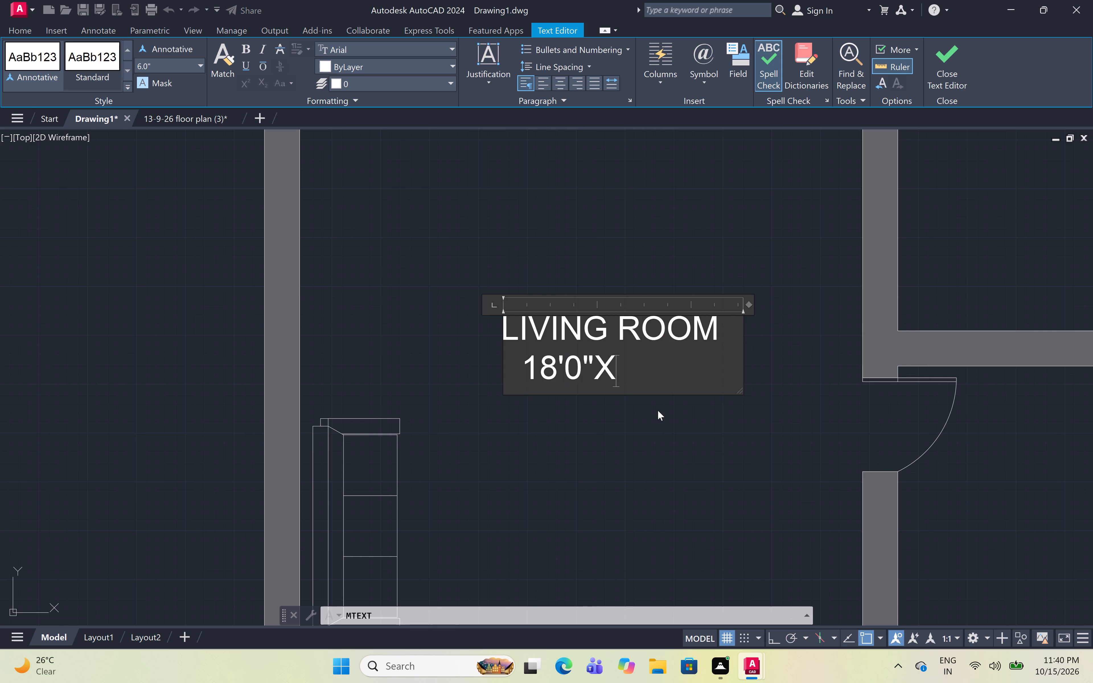
type("17'0\"")
left_click(658, 410)
Add a two-line multiline text label "BATH 5'X8'" in the small room beside the living room's entrance door.
scroll(687, 362, "down", 5)
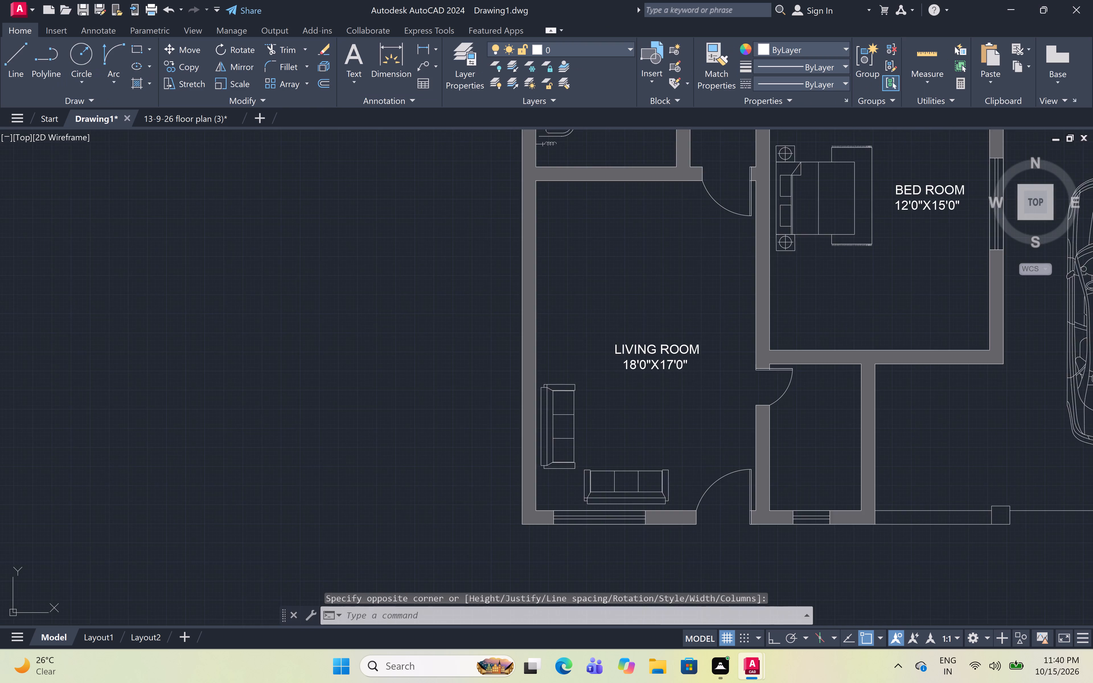
scroll(687, 362, "down", 3)
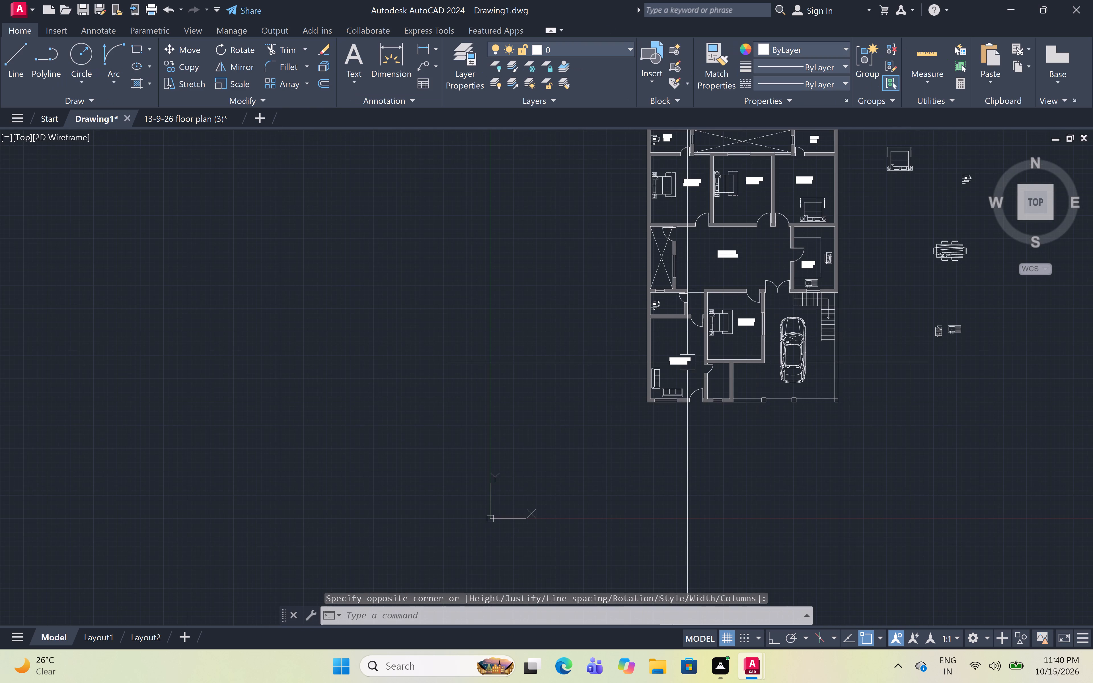
scroll(730, 387, "up", 4)
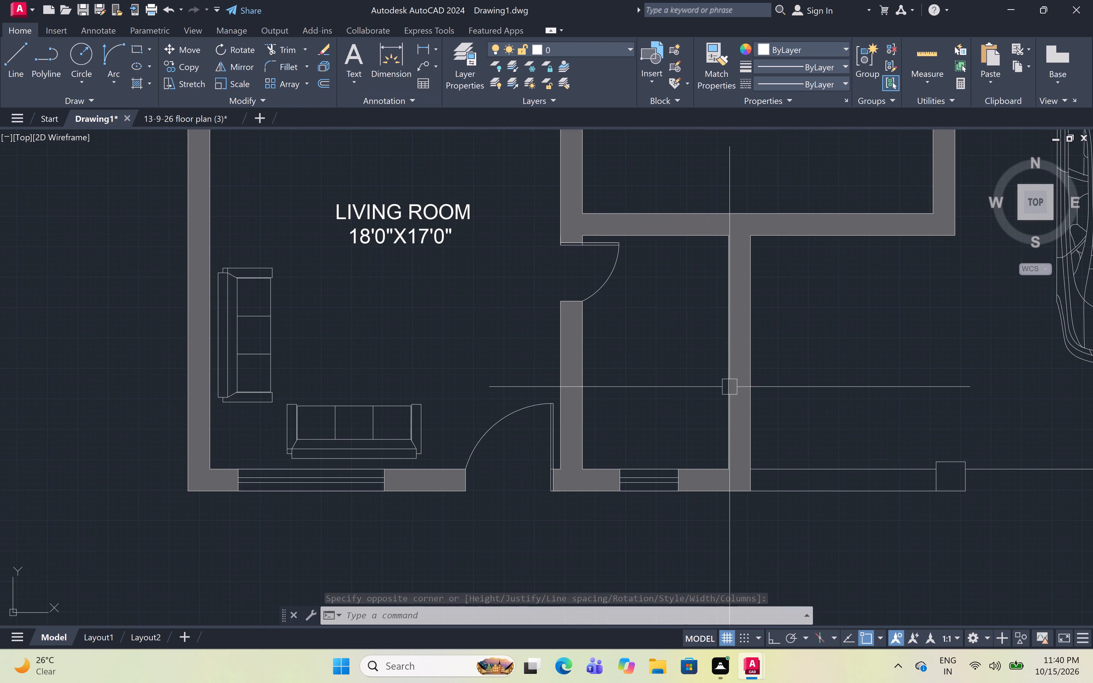
middle_click_drag(708, 421, 722, 371)
scroll(722, 371, "up", 1)
type("MT")
key("space")
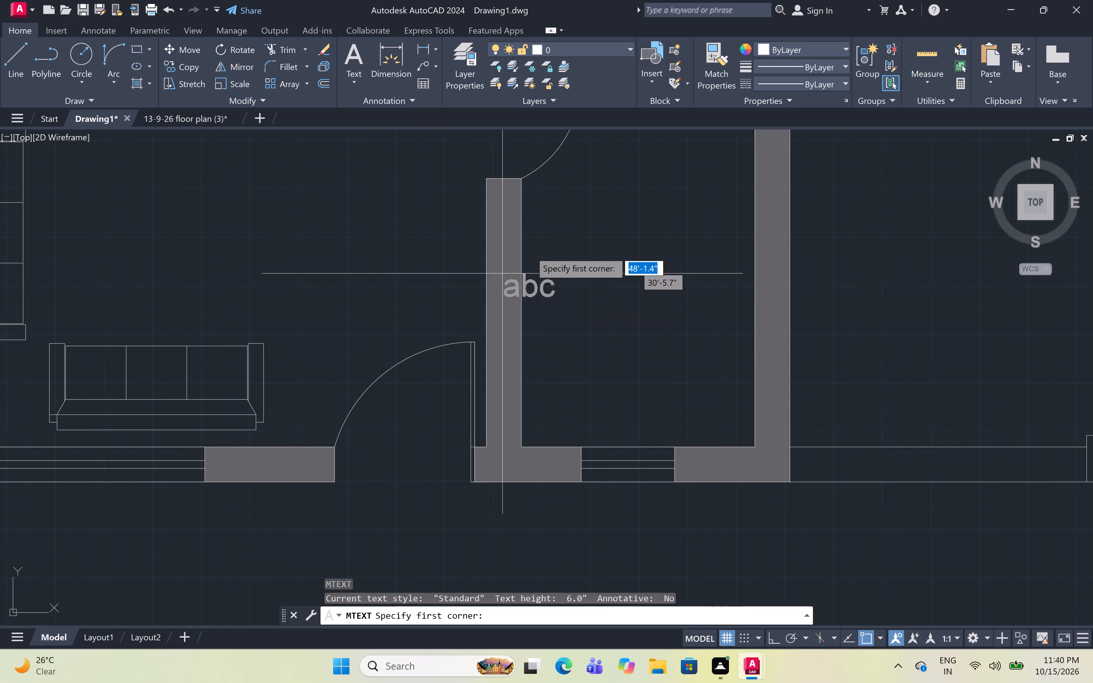
left_click_drag(568, 252, 568, 255)
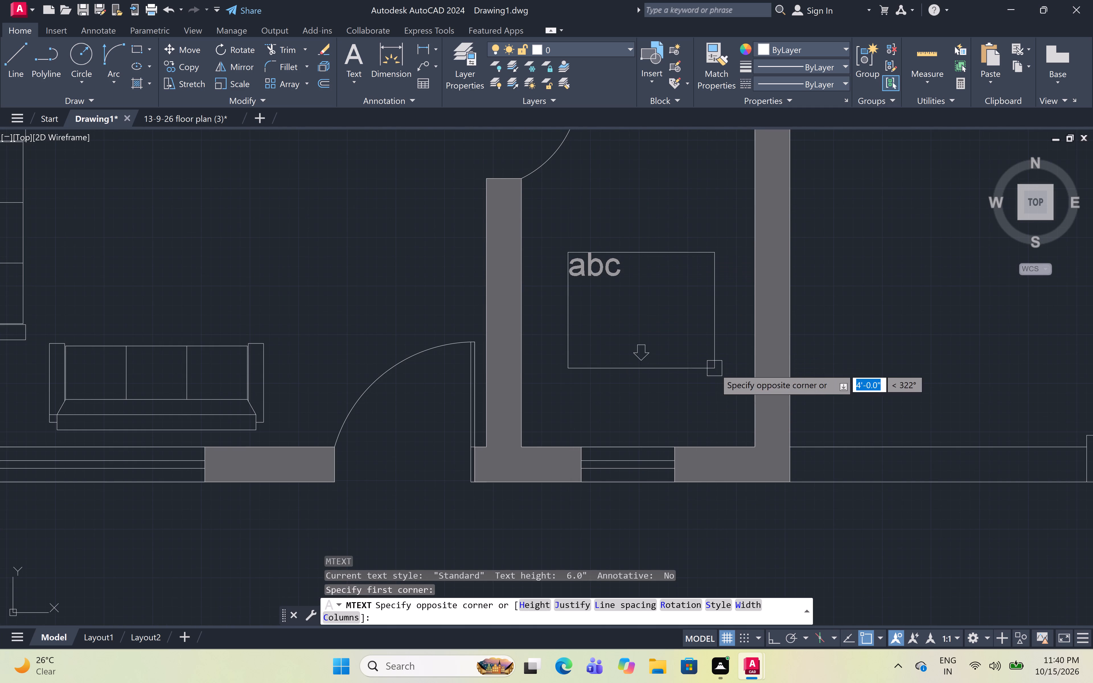
left_click(714, 368)
type("BATH")
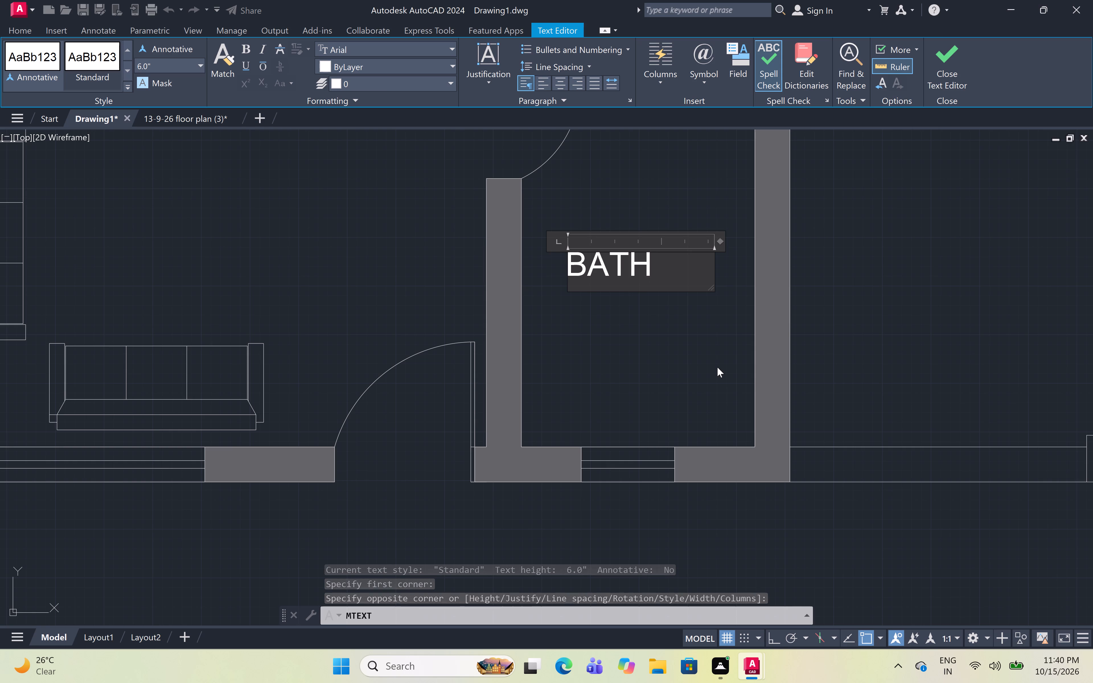
key("Return")
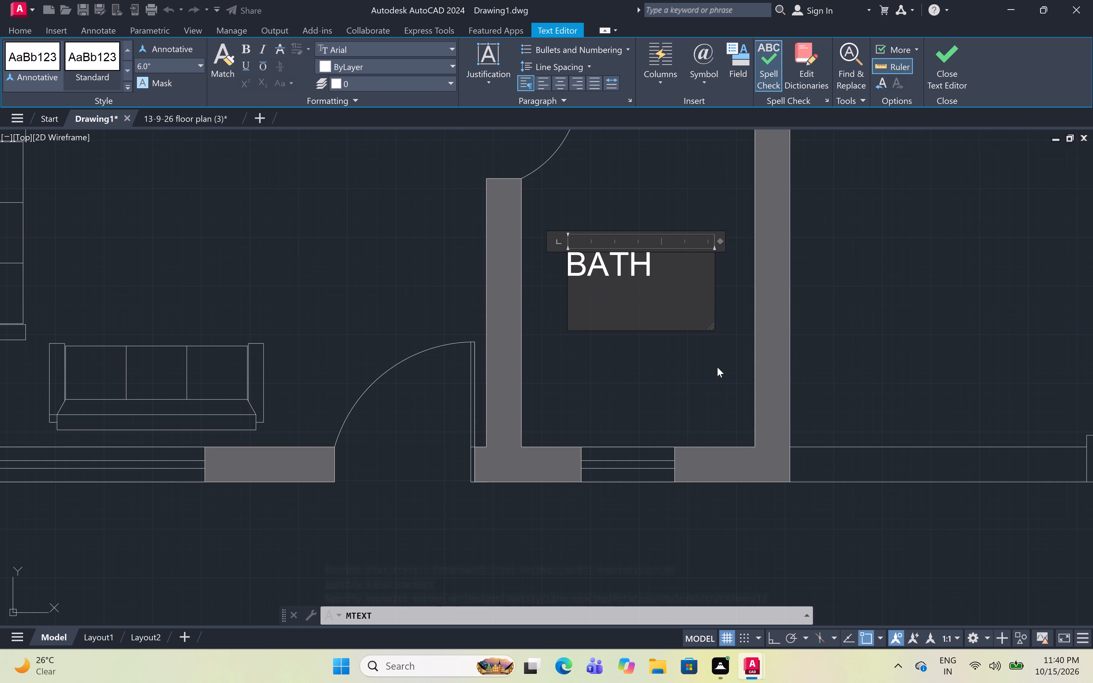
type("5'X8'")
left_click(678, 360)
Delete all the spare furniture and fixture blocks lying outside the plan, to the right of the house.
scroll(677, 357, "down", 2)
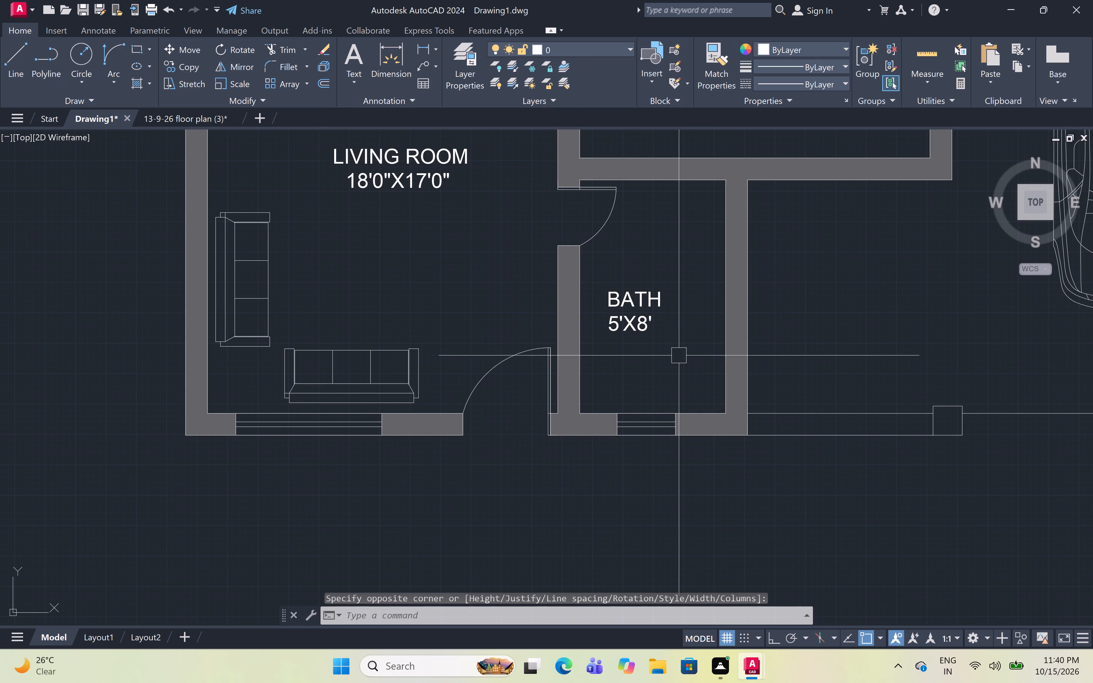
middle_click_drag(806, 300, 514, 390)
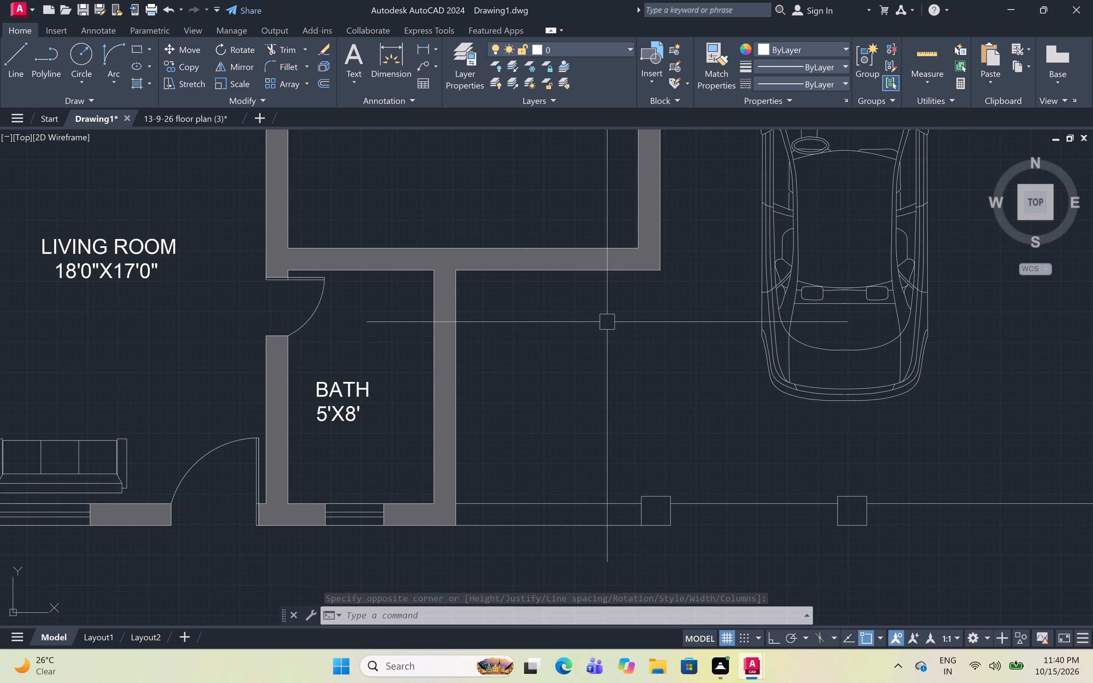
scroll(608, 322, "down", 3)
scroll(655, 325, "down", 2)
middle_click_drag(658, 327, 626, 400)
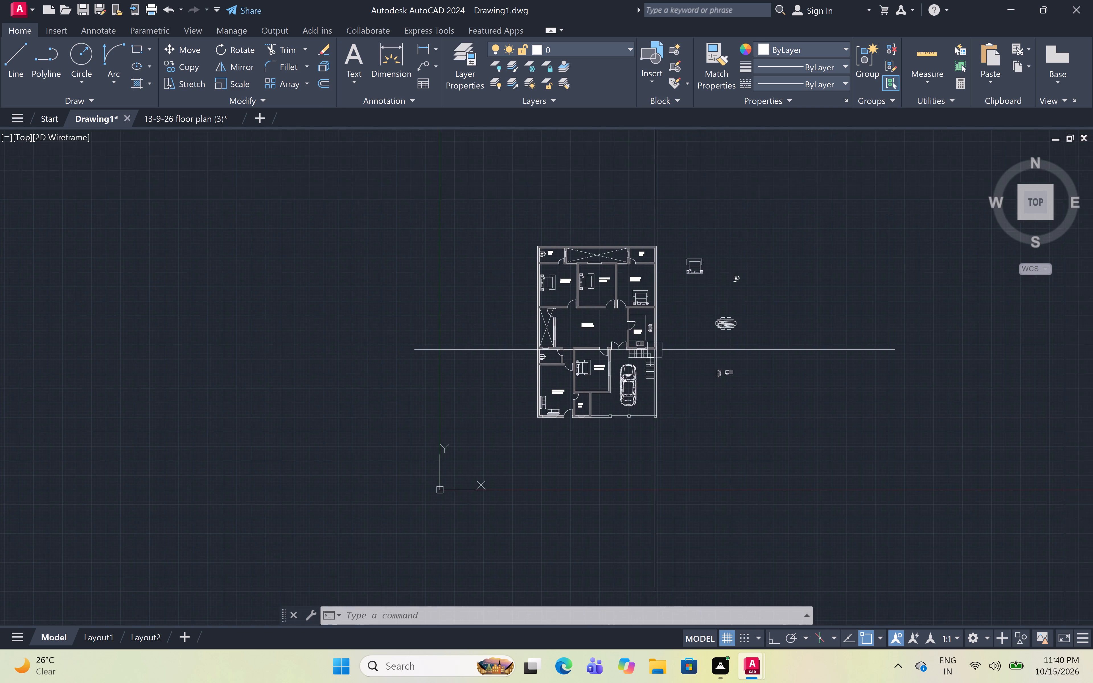
scroll(656, 348, "up", 1)
left_click_drag(691, 151, 695, 156)
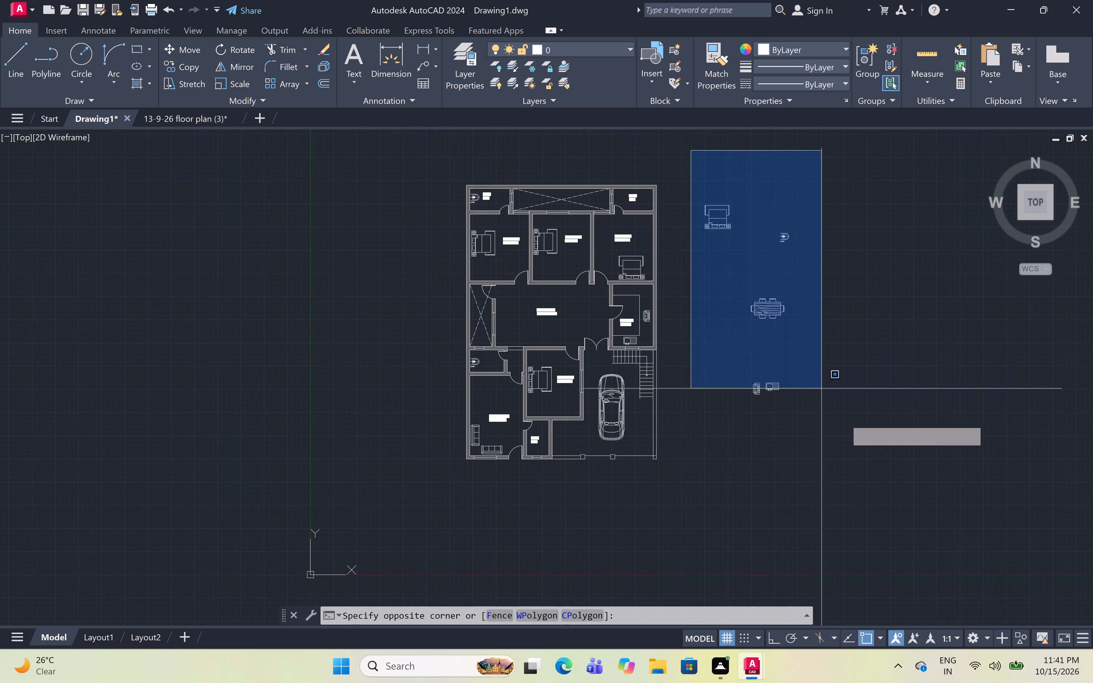
left_click(876, 473)
key("Delete")
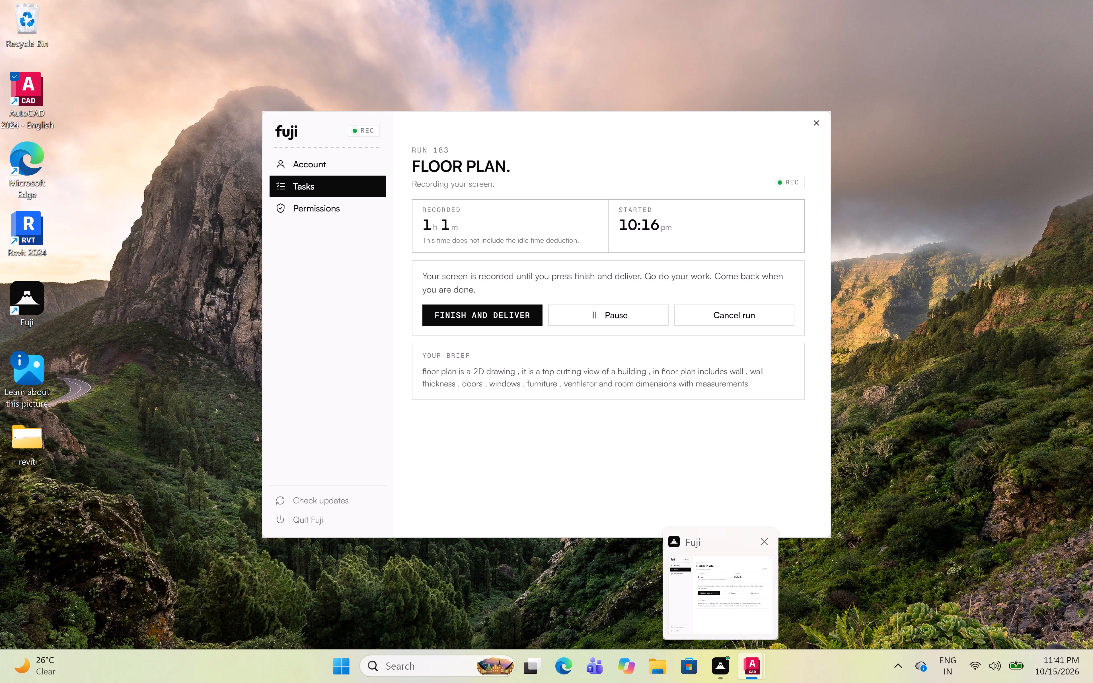
Start plotting the model and set the plotter to DWG To PDF.pc3.
middle_click_drag(452, 287, 454, 324)
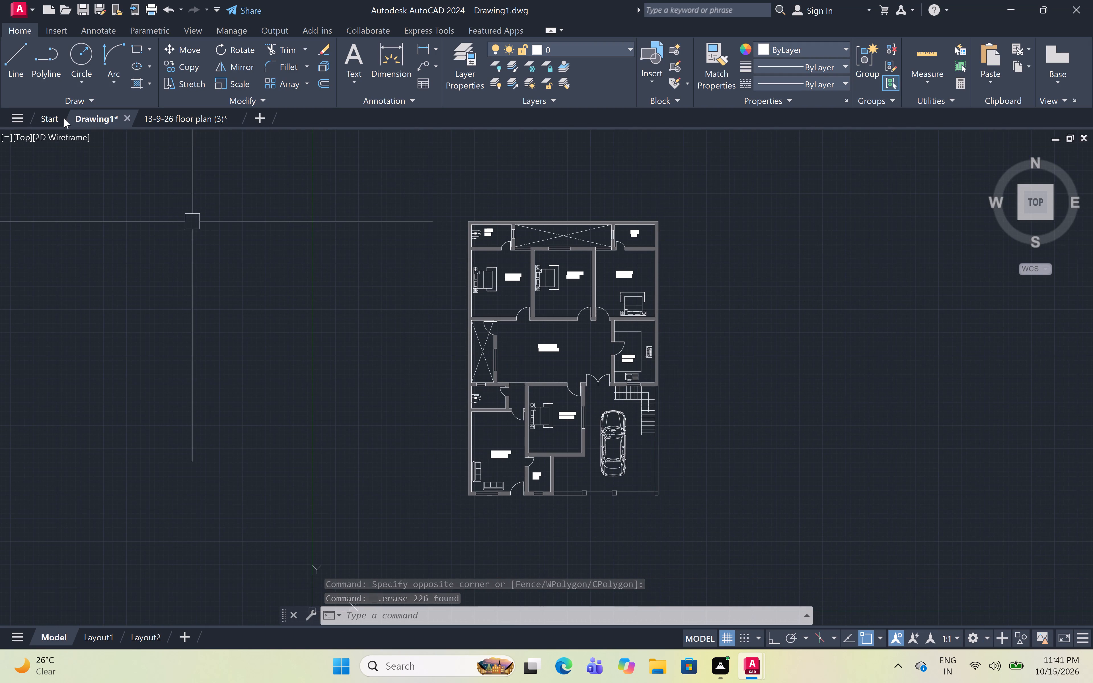
left_click(153, 9)
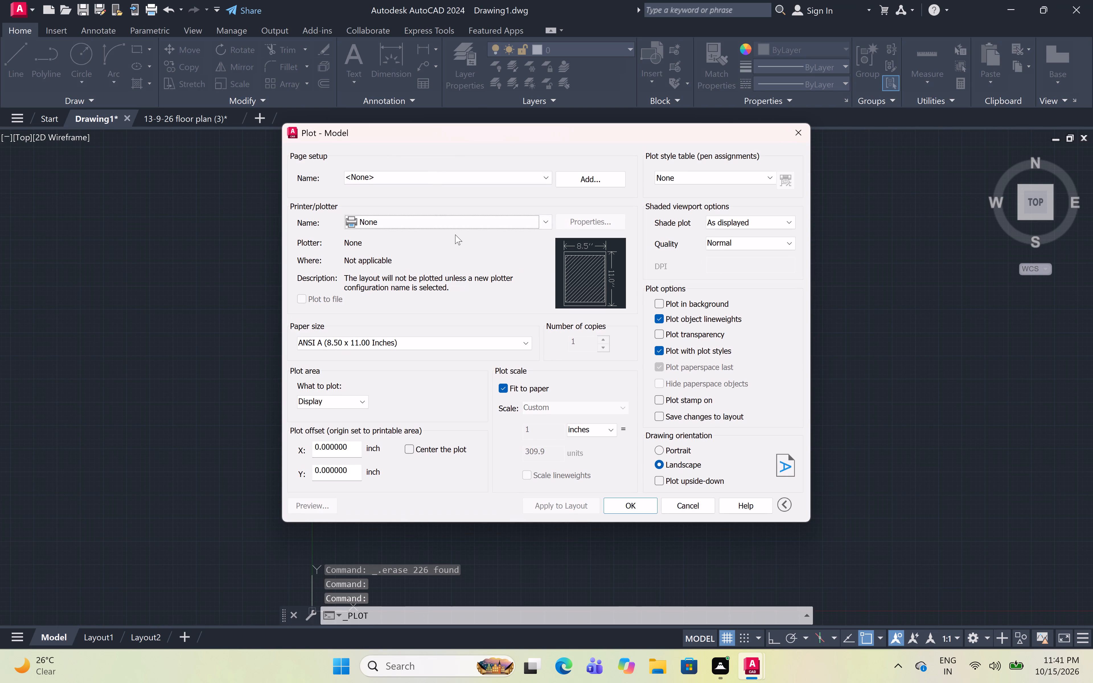
left_click(474, 216)
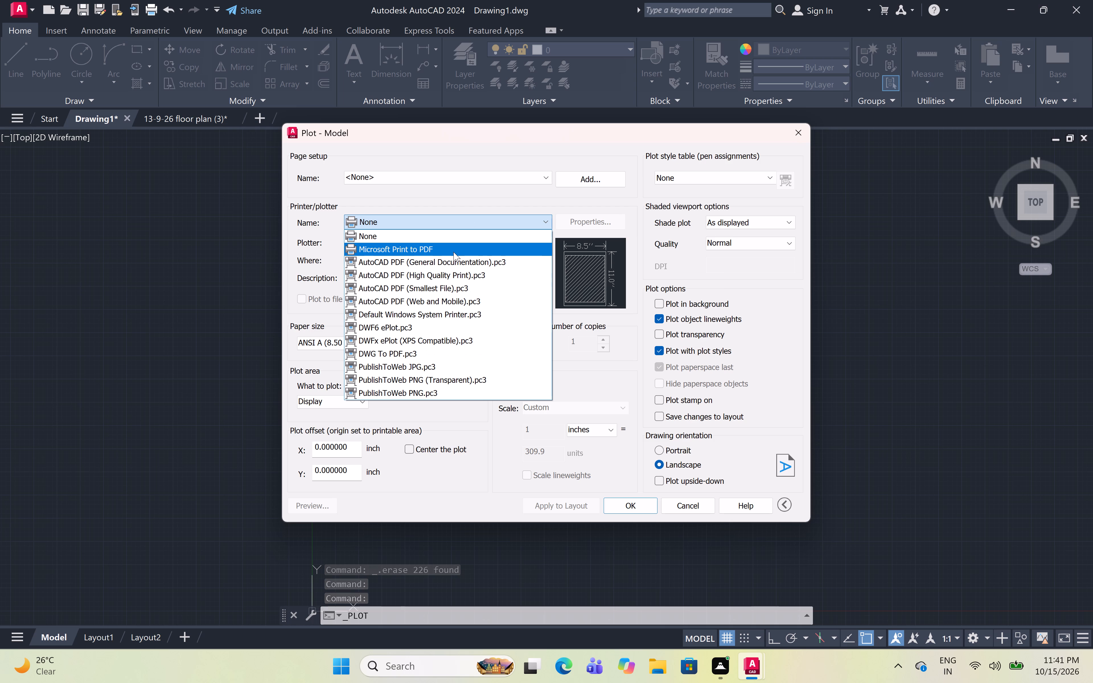
left_click(437, 357)
Set the plot's paper size to ISO A4 (210.00 x 297.00 MM).
left_click(439, 337)
scroll(379, 438, "down", 2)
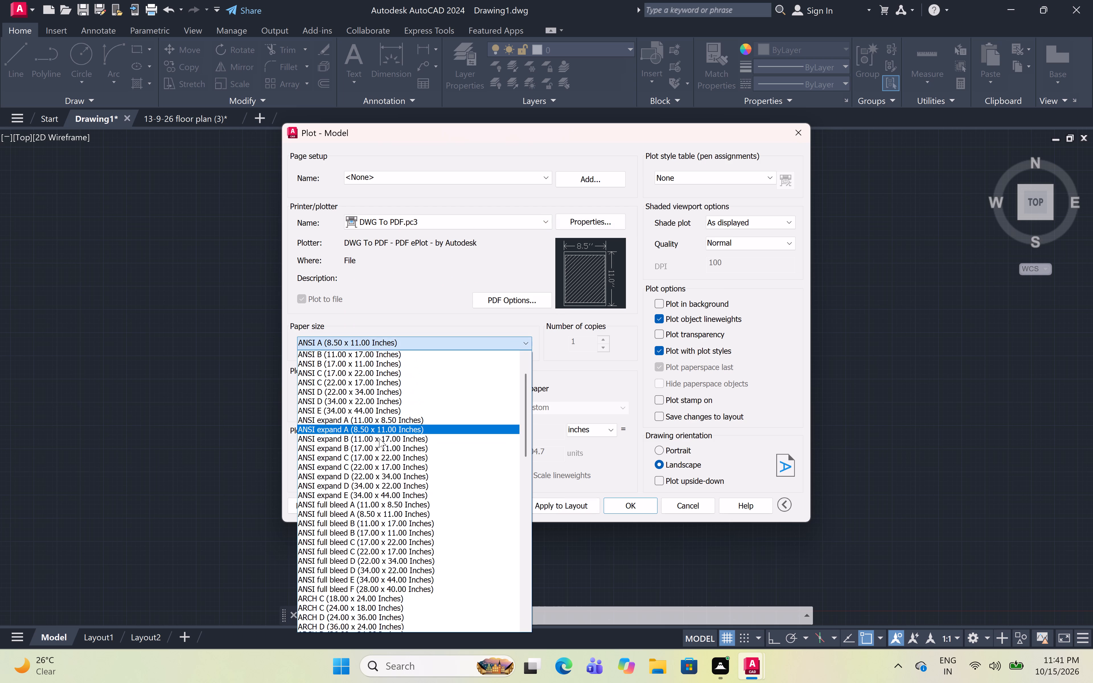
scroll(379, 438, "down", 9)
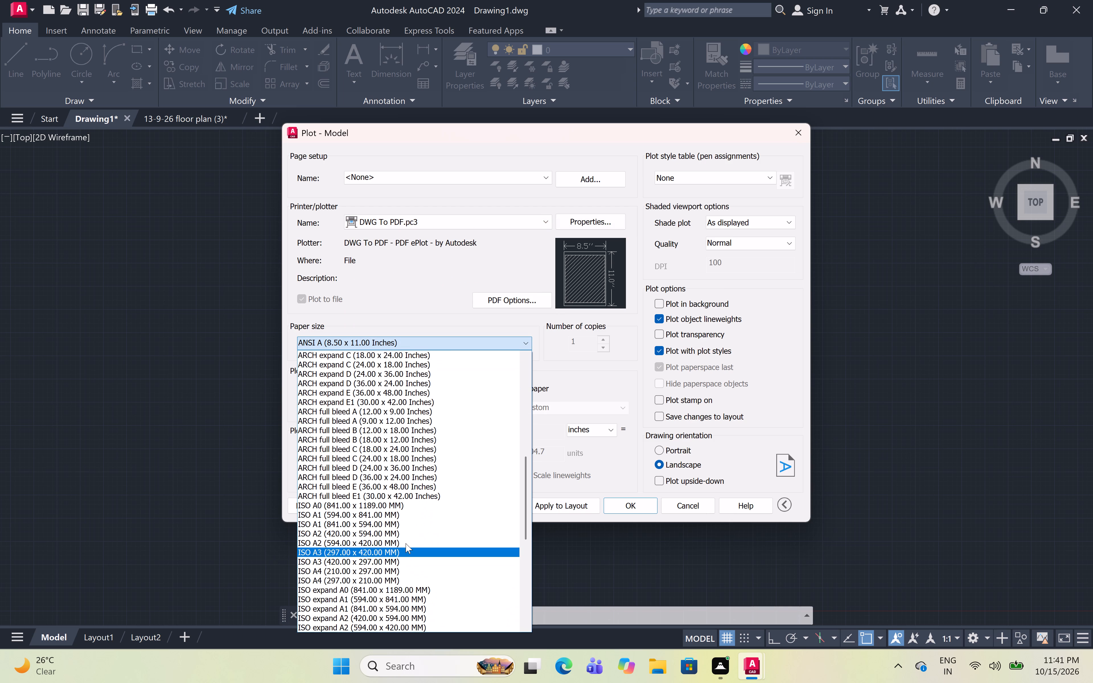
left_click(399, 568)
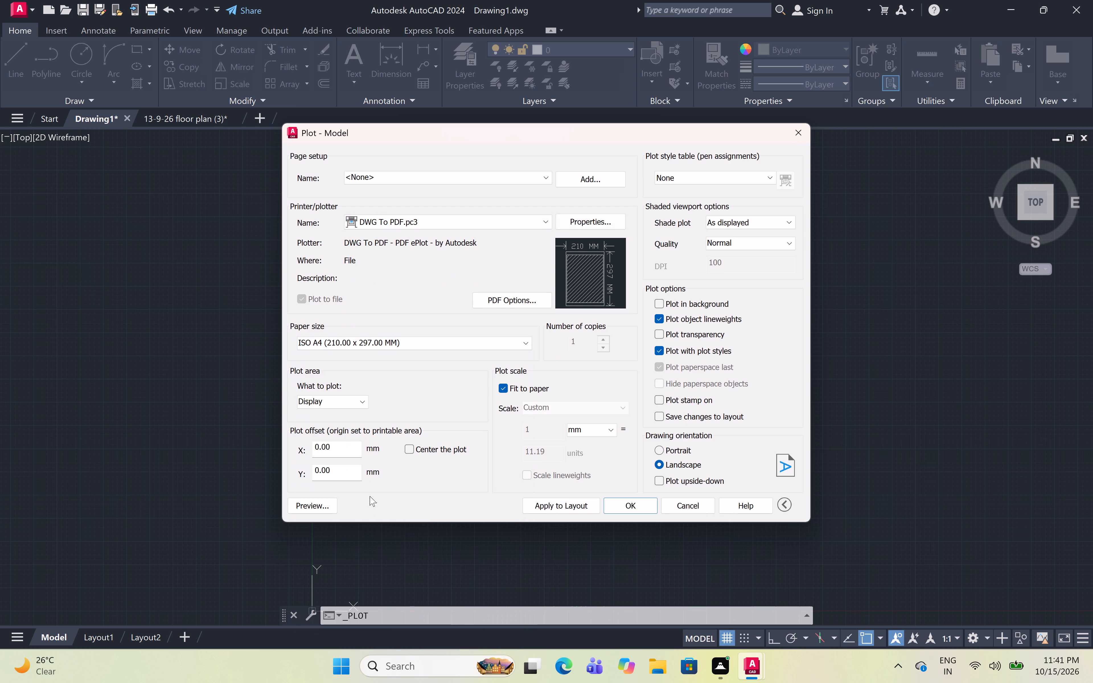
Set the plot area to a window enclosing the whole house plan and center the plot on the sheet.
left_click(362, 400)
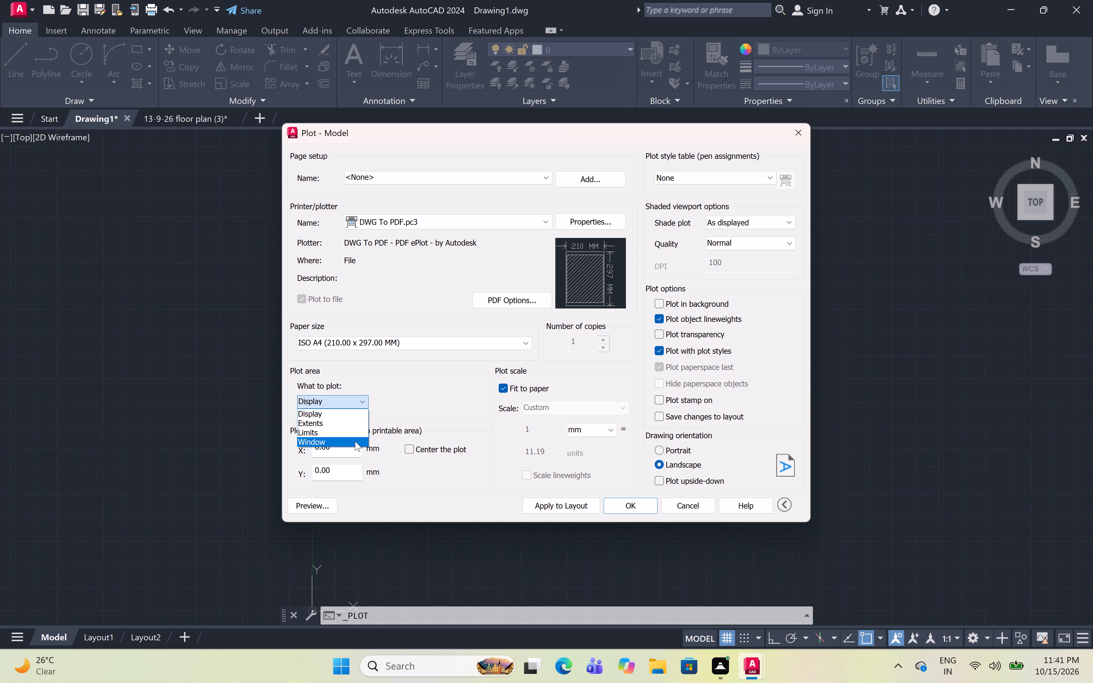
left_click(355, 441)
left_click(426, 199)
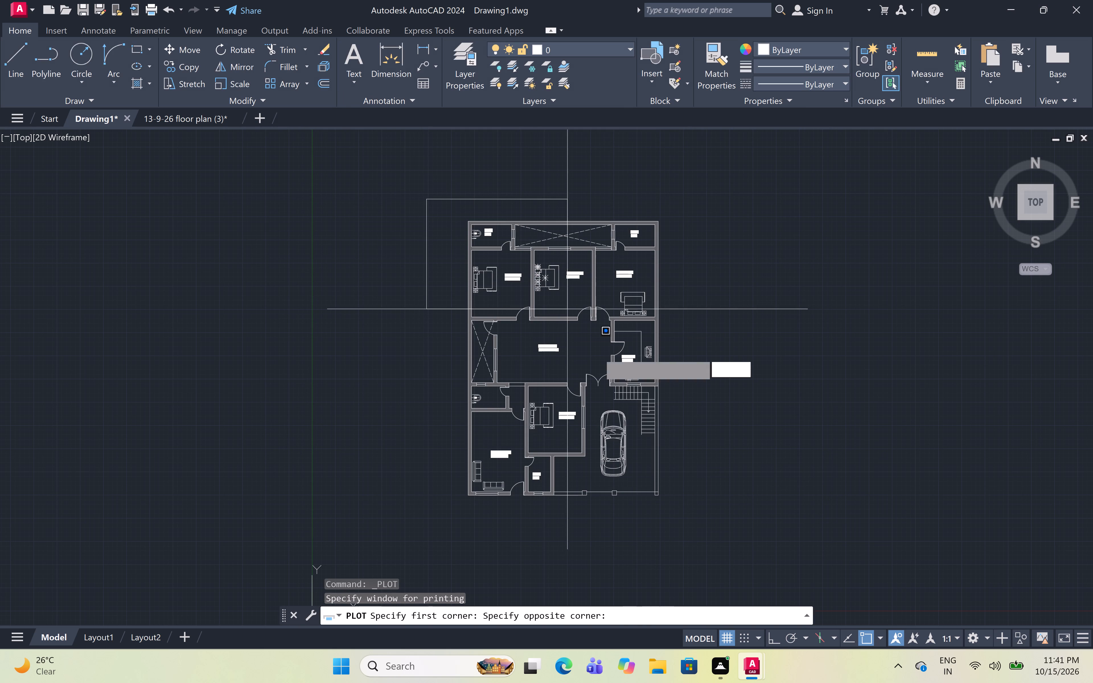
left_click(698, 520)
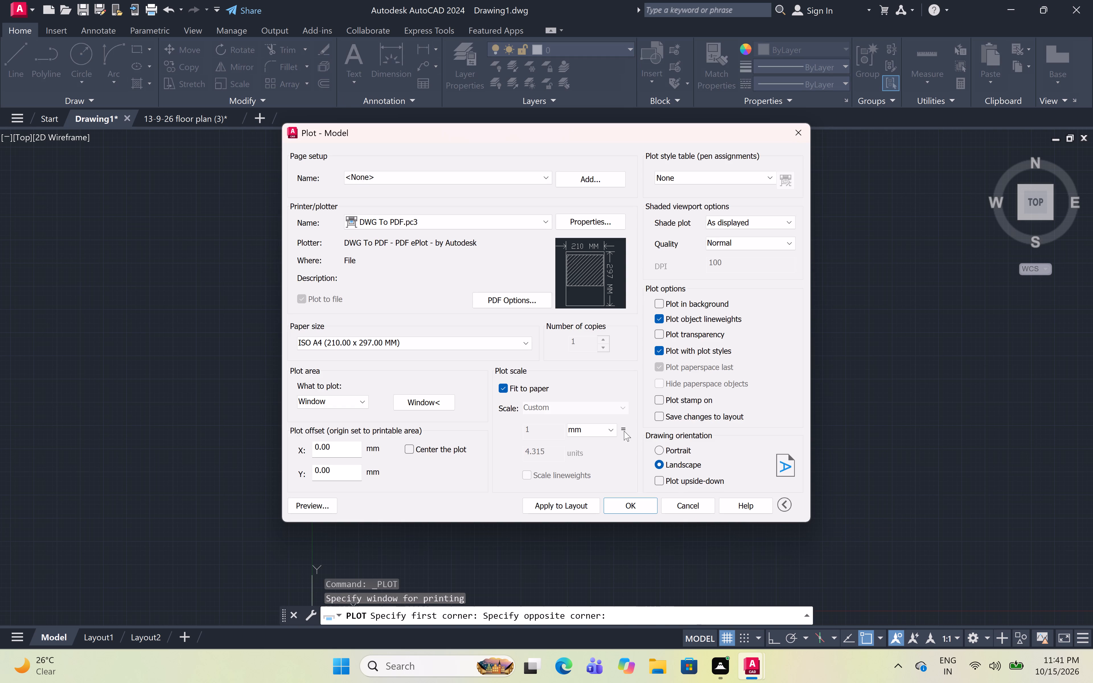
left_click(406, 451)
Assign the acad.ctb plot style table to the plot and to all layouts.
left_click(751, 175)
left_click(718, 204)
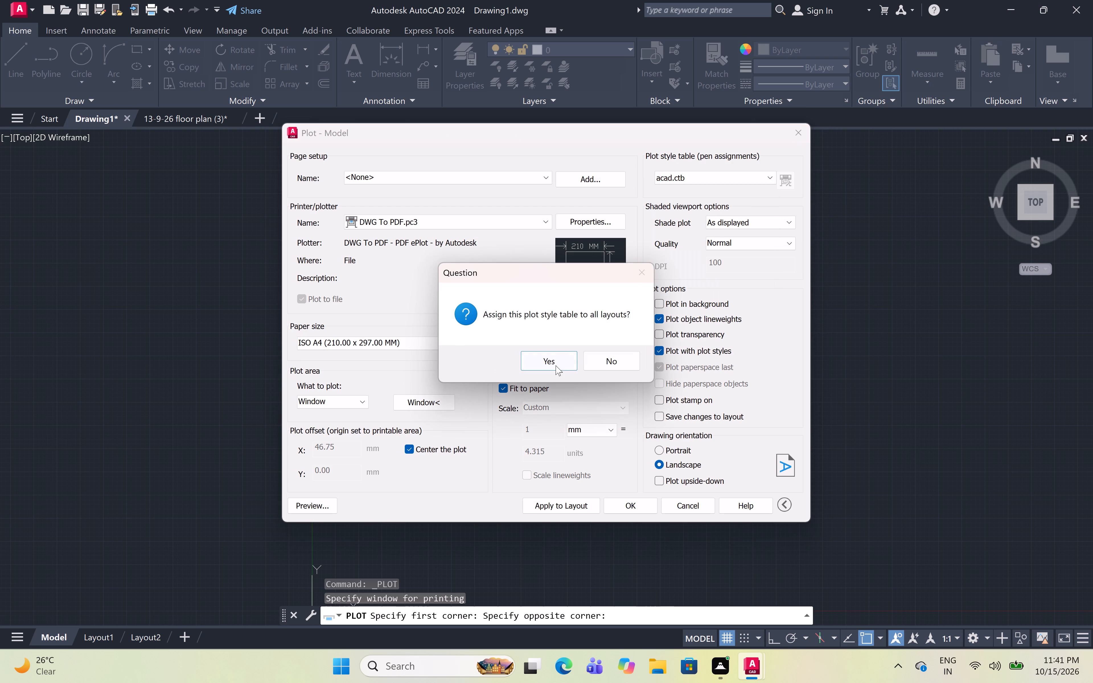
left_click(556, 365)
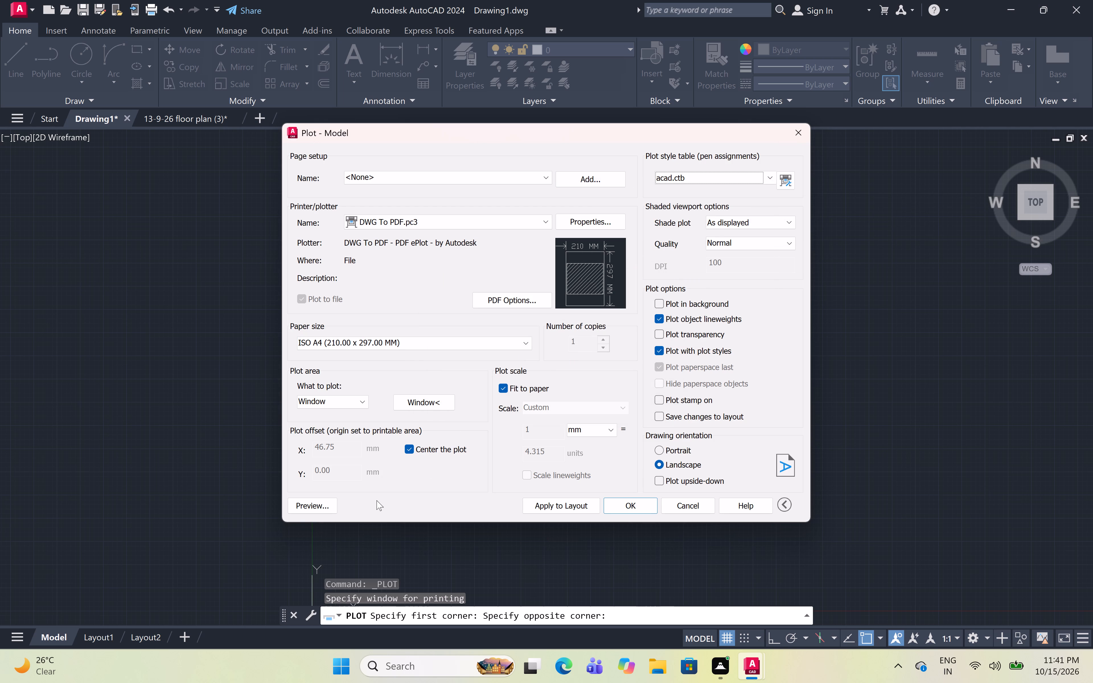
Preview the plotted sheet to check the plan's placement and labels, and return to the plot settings.
left_click(328, 501)
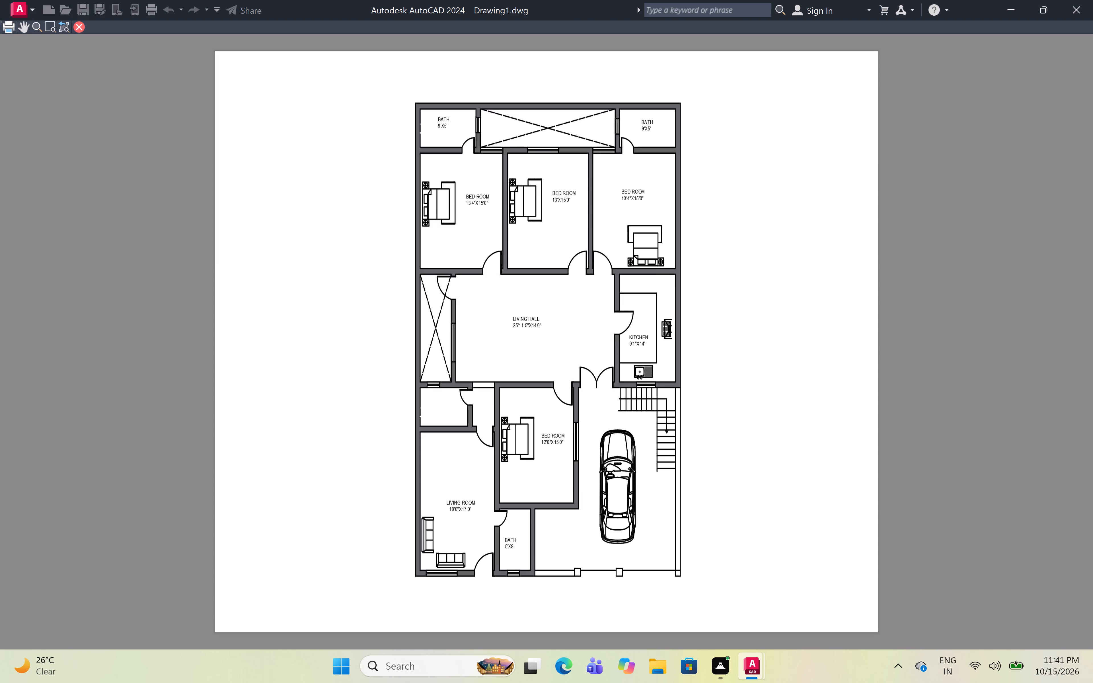
right_click(511, 298)
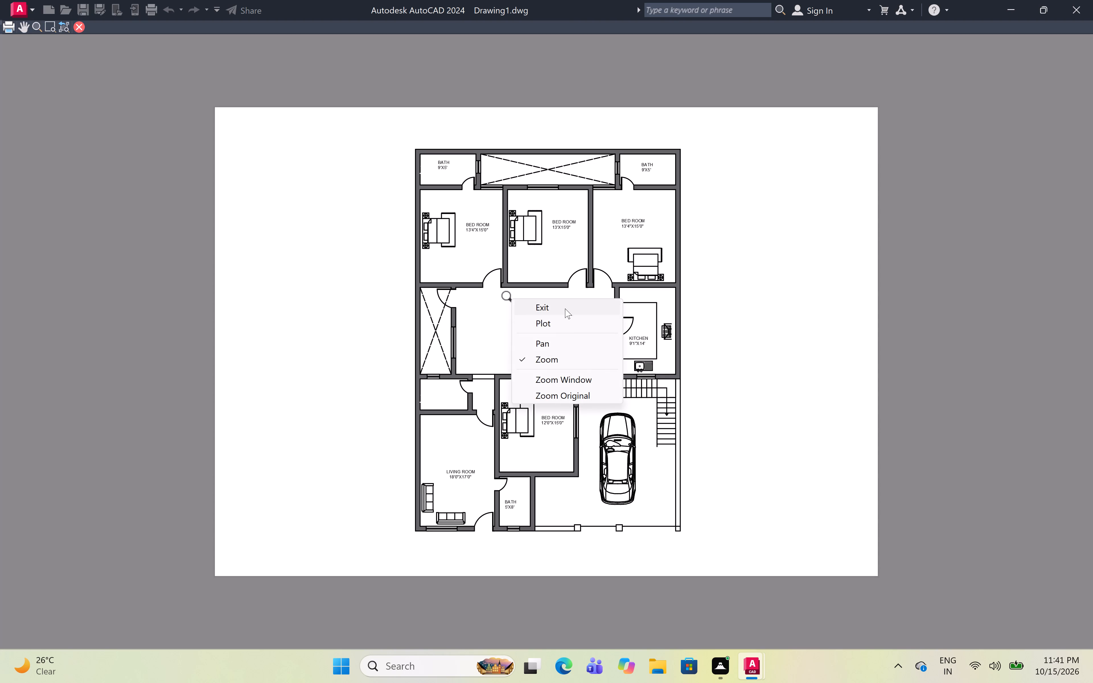
left_click(565, 308)
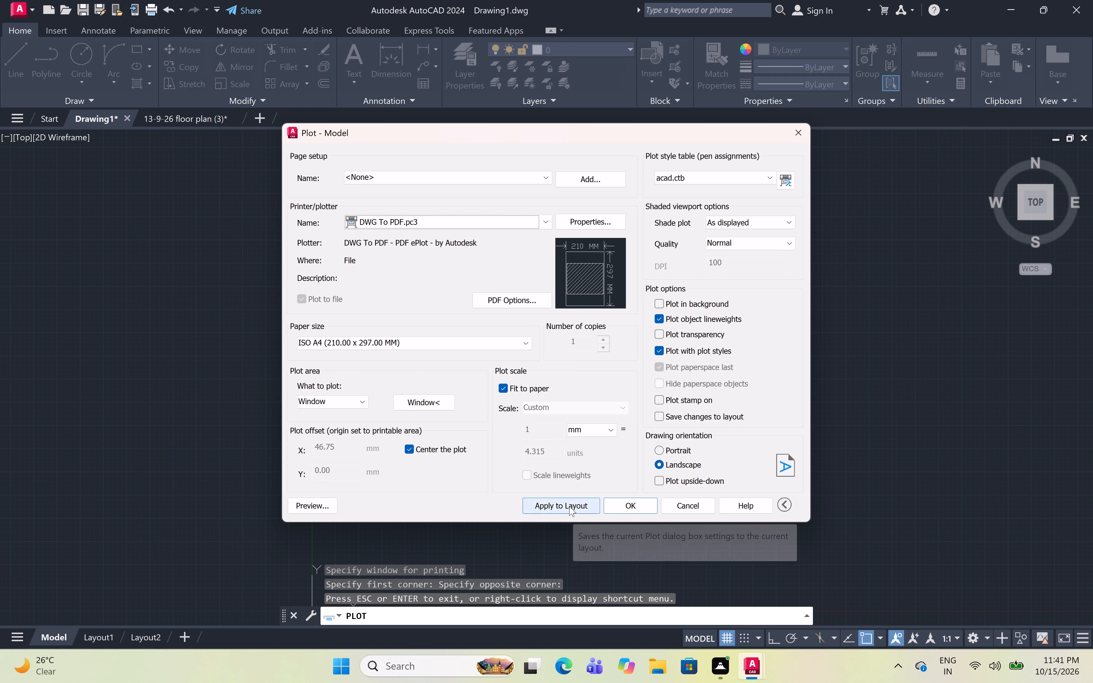
Apply the plot settings to the layout and plot the plan to a PDF named 15-10-26 PLAN (5) in Documents.
left_click(569, 506)
left_click(618, 507)
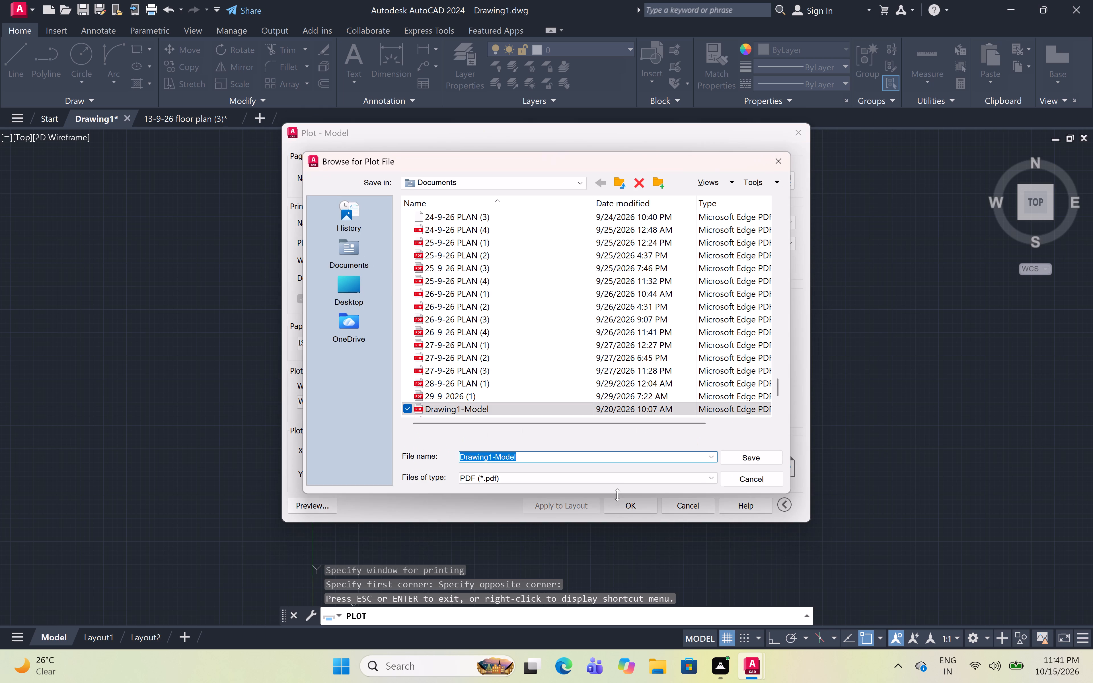
key("BackSpace")
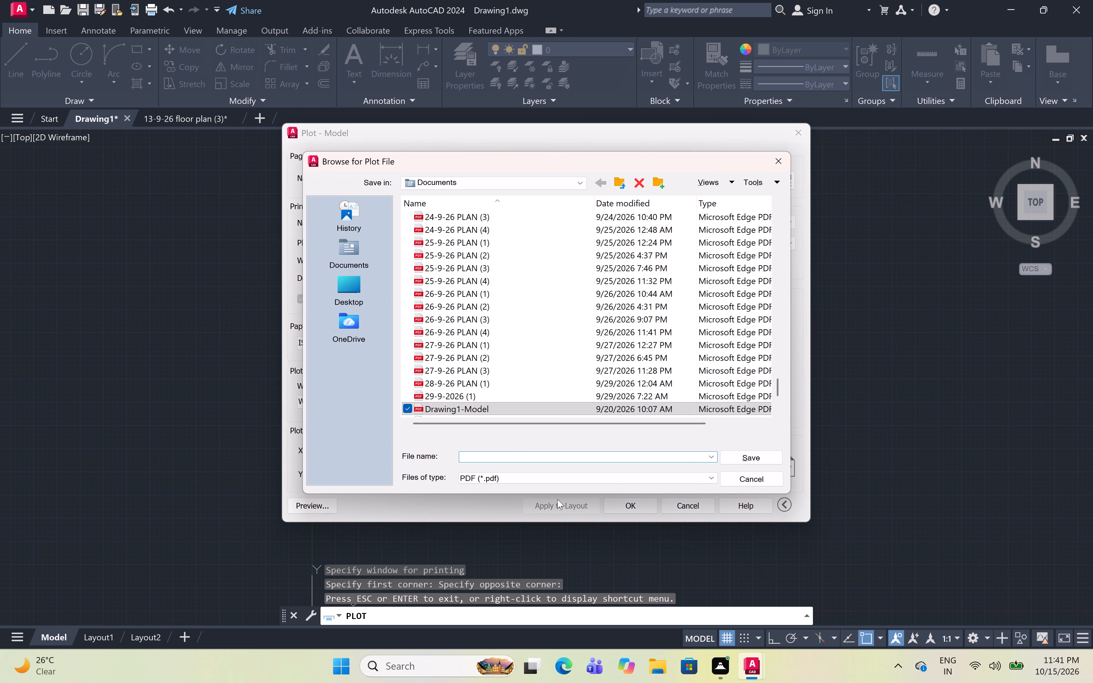
key("1")
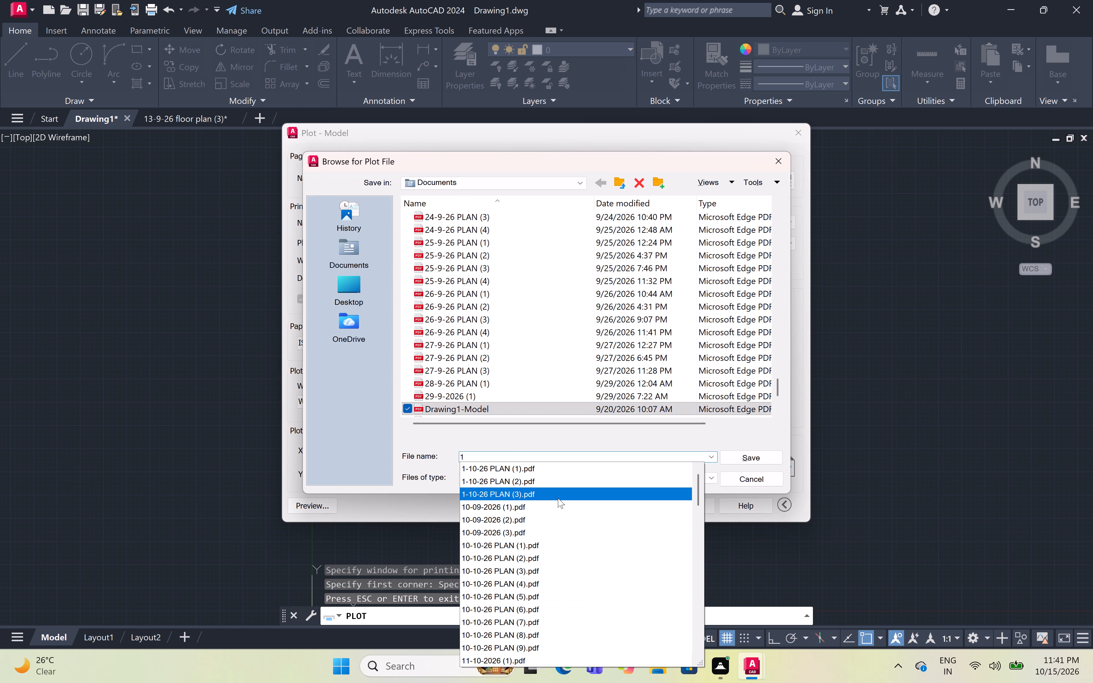
key("5")
type("-1")
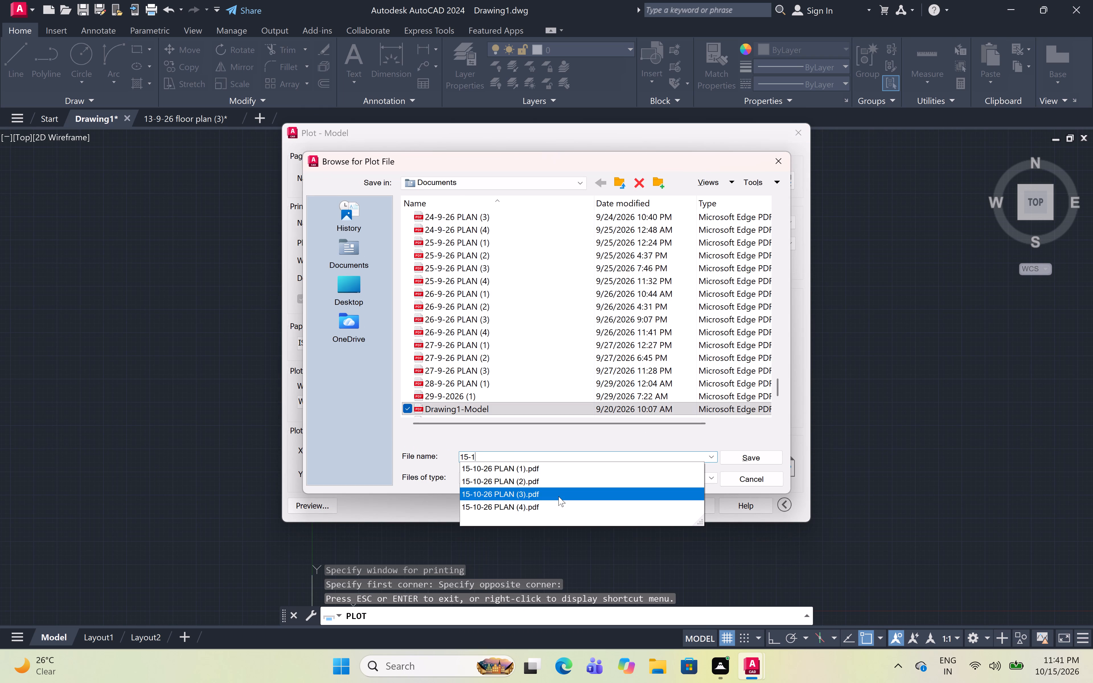
type("0-")
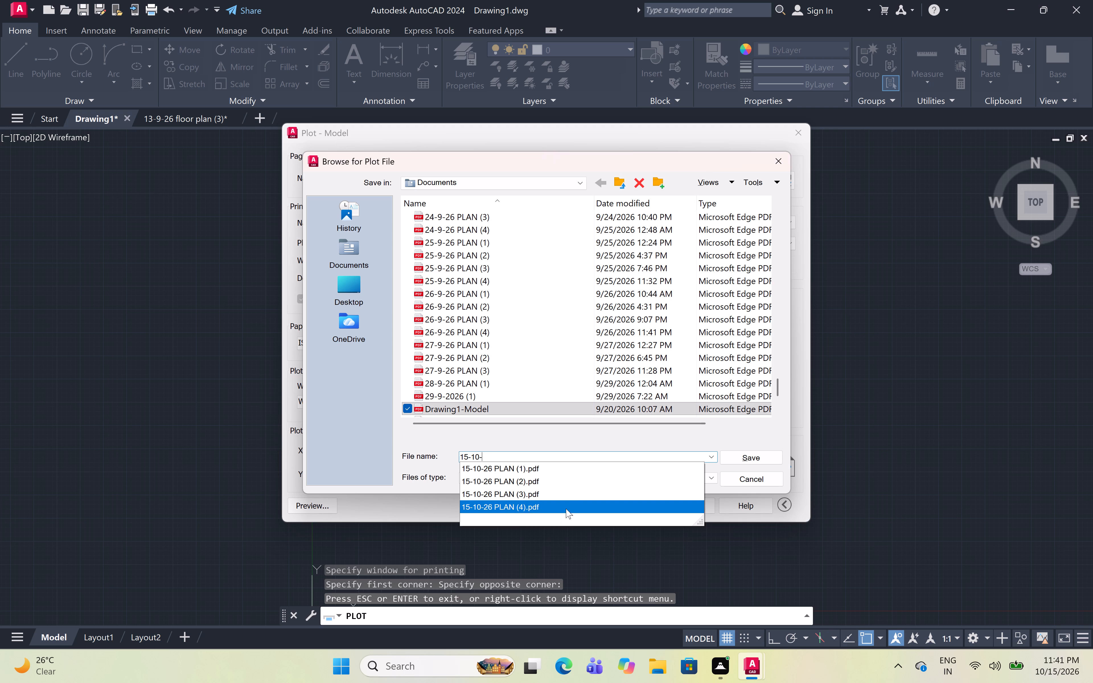
key("2")
type("6")
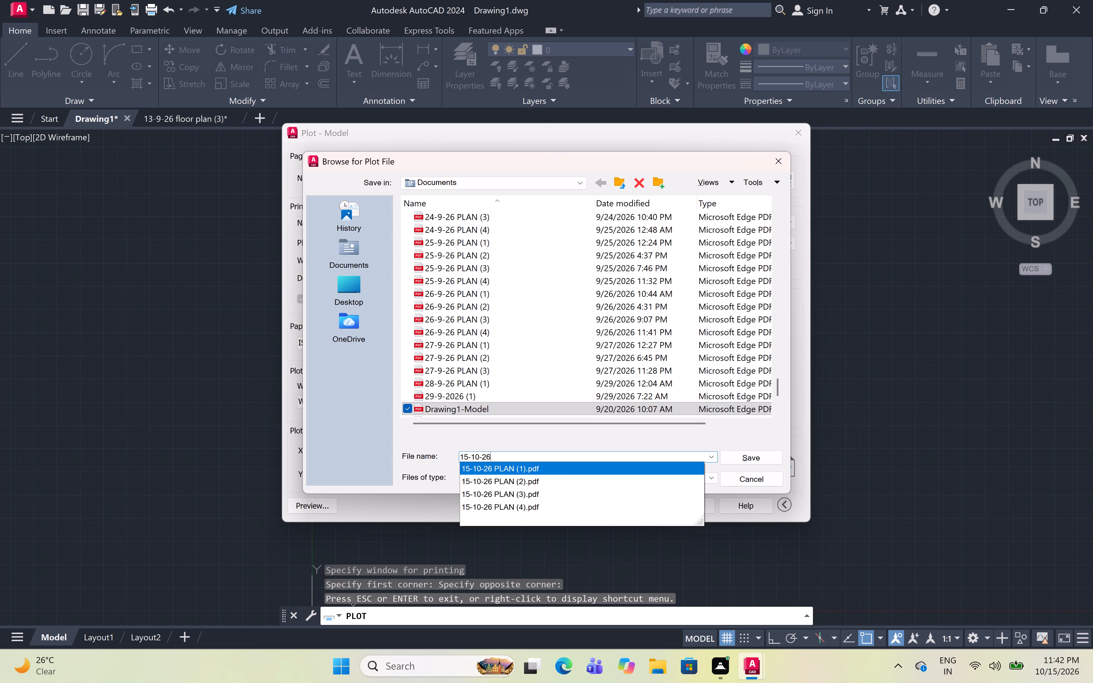
key("space")
type("PL")
key("a")
type("N")
key("space")
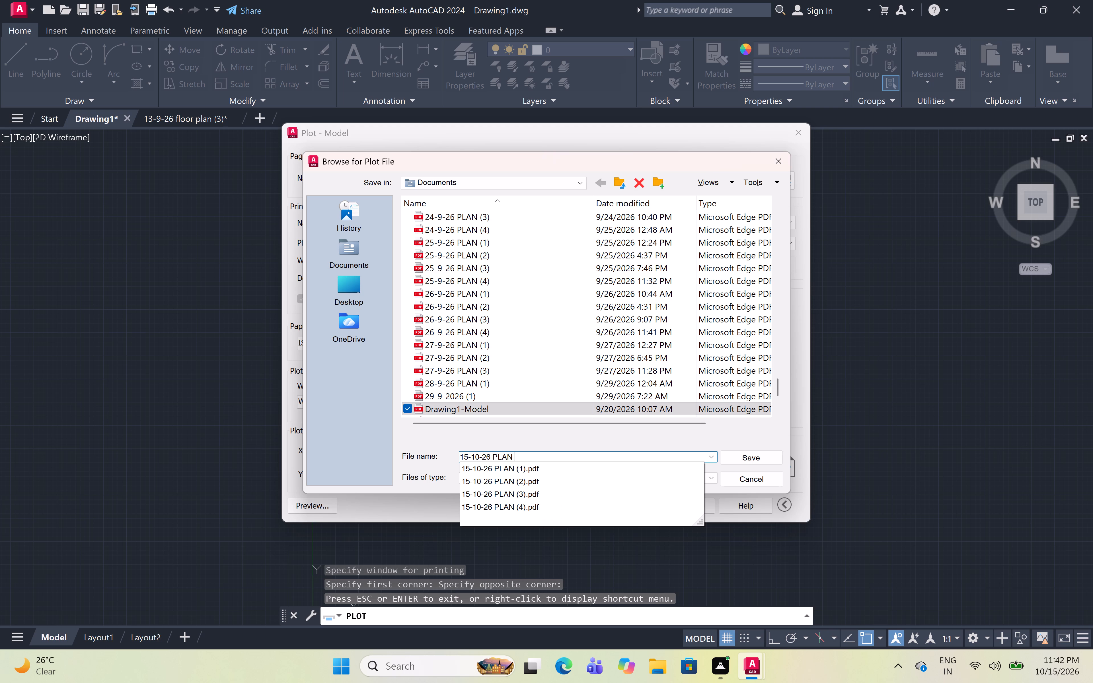
key("shift+parenleft")
key("5")
key("shift+parenright")
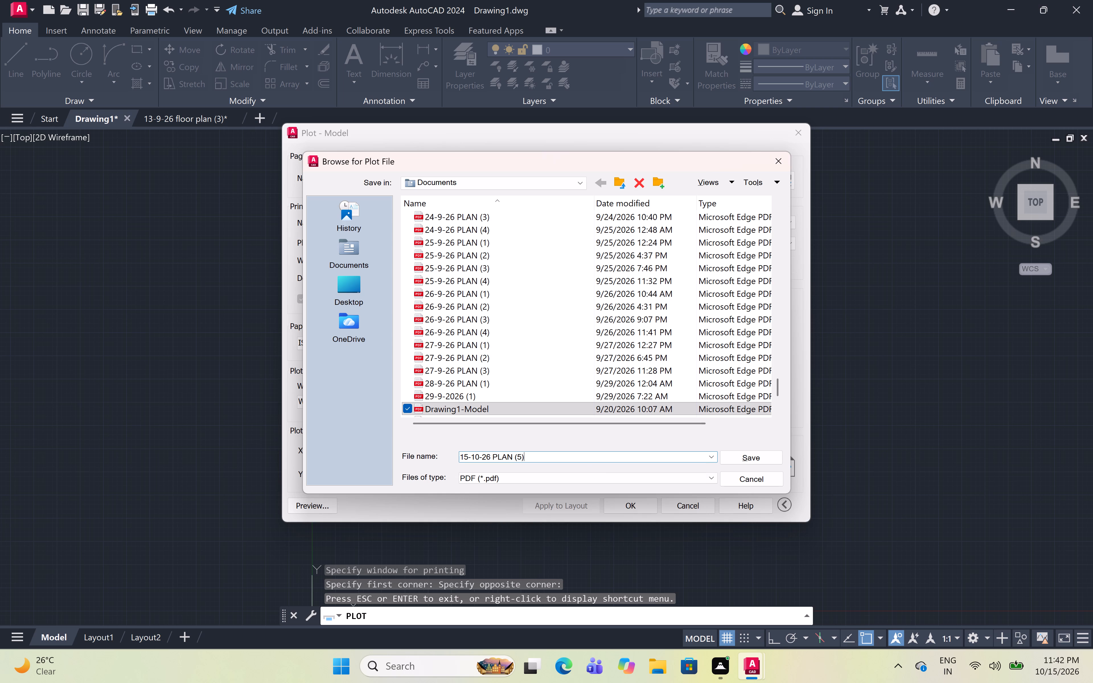
left_click(736, 459)
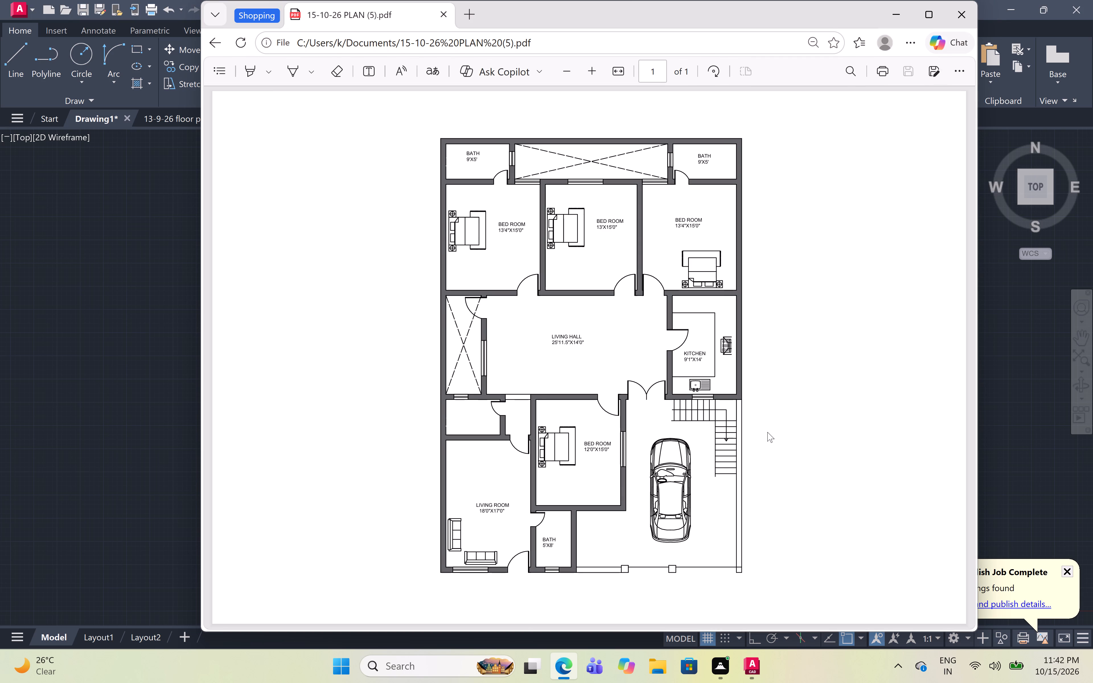
Examine the plotted floor plan in the opened PDF, and close the PDF viewer.
scroll(596, 414, "up", 2)
scroll(457, 403, "up", 2)
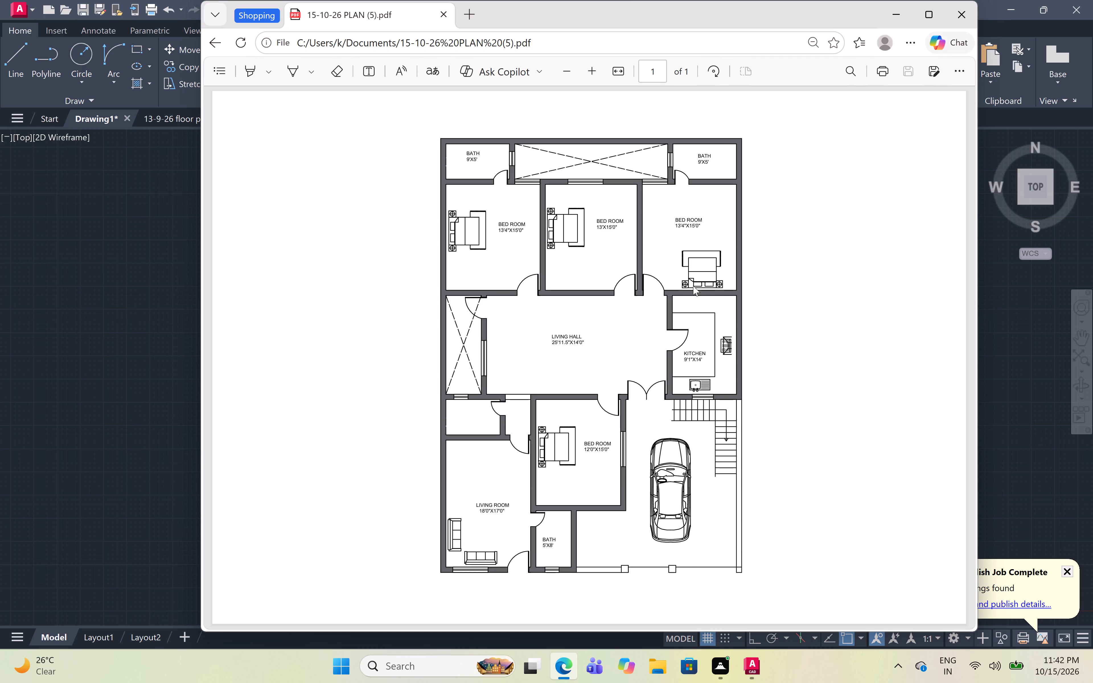
right_click(693, 286)
left_click(853, 176)
left_click(972, 12)
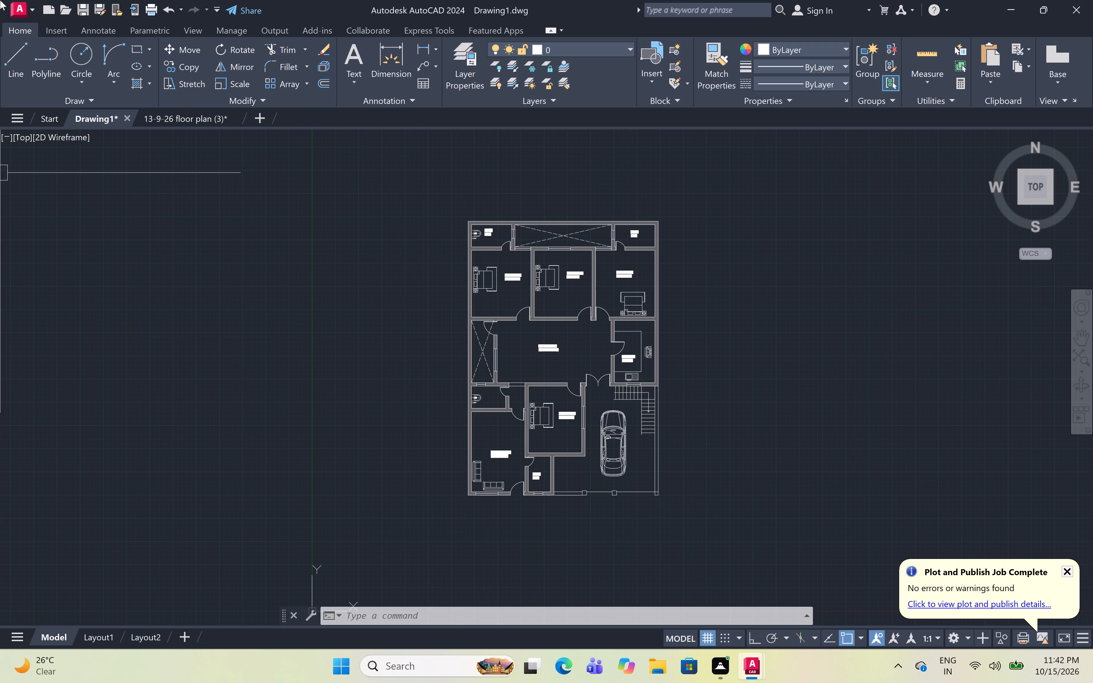
Save the drawing in Documents as 15-10-26 PLAN (5) in AutoCAD 2018 Drawing format.
left_click(14, 10)
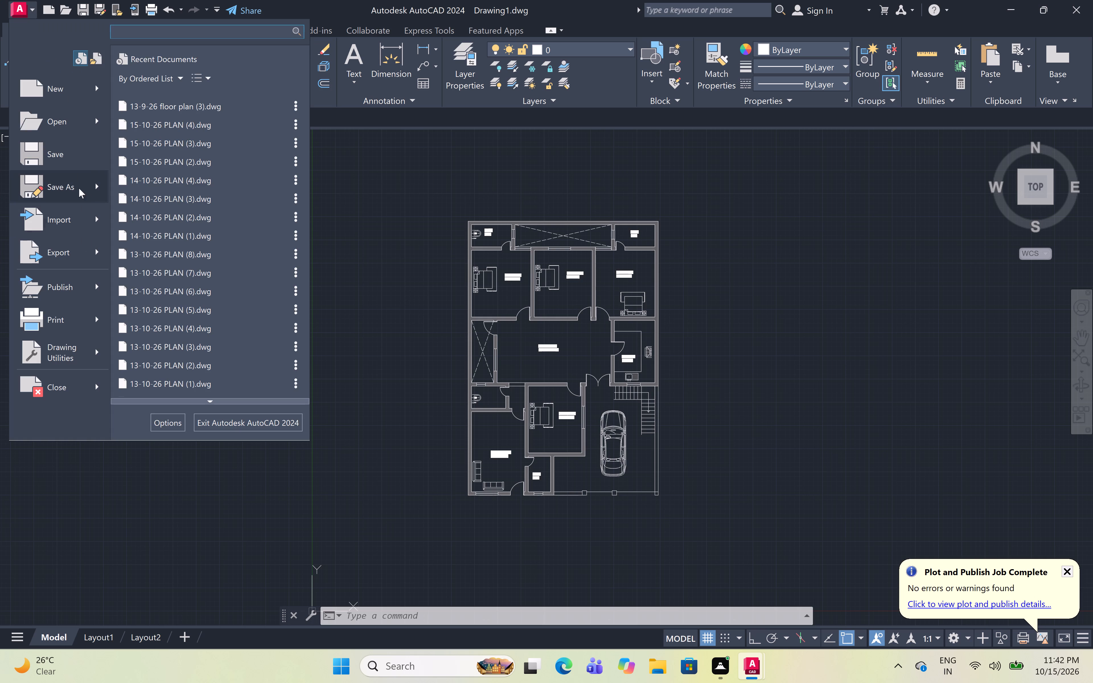
left_click(81, 153)
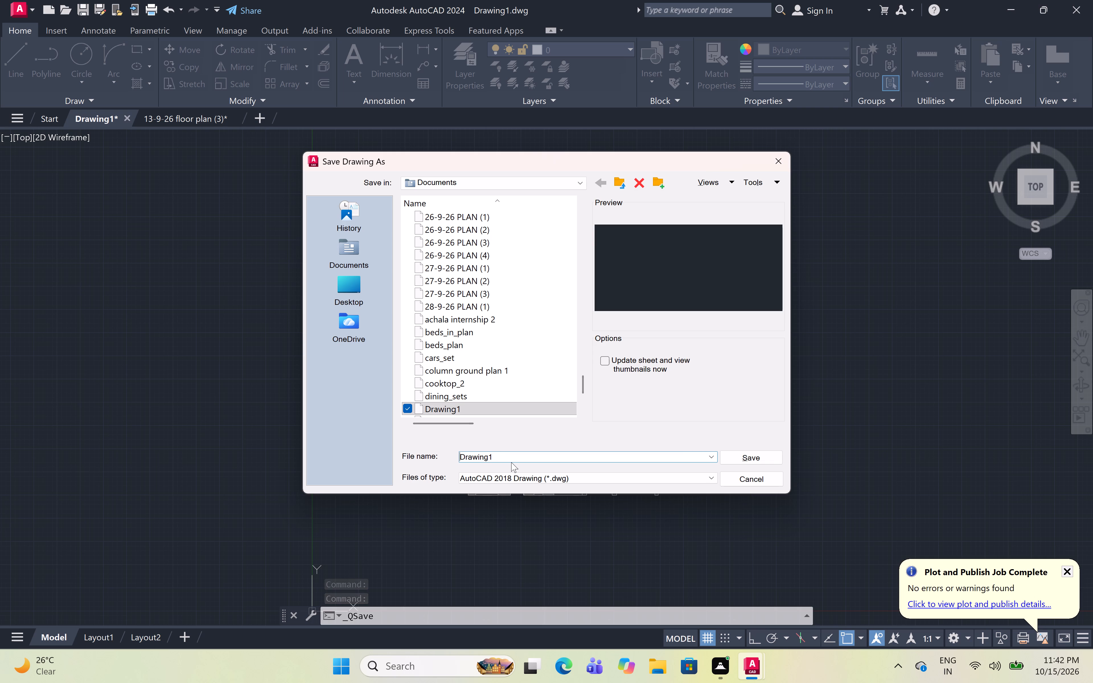
left_click(508, 454)
key("BackSpace")
key("BackSpace")
key("BackSpace")
key("BackSpace")
key("BackSpace")
key("BackSpace")
key("BackSpace")
key("BackSpace")
key("BackSpace")
key("BackSpace")
key("BackSpace")
key("BackSpace")
key("BackSpace")
key("BackSpace")
key("BackSpace")
key("BackSpace")
key("BackSpace")
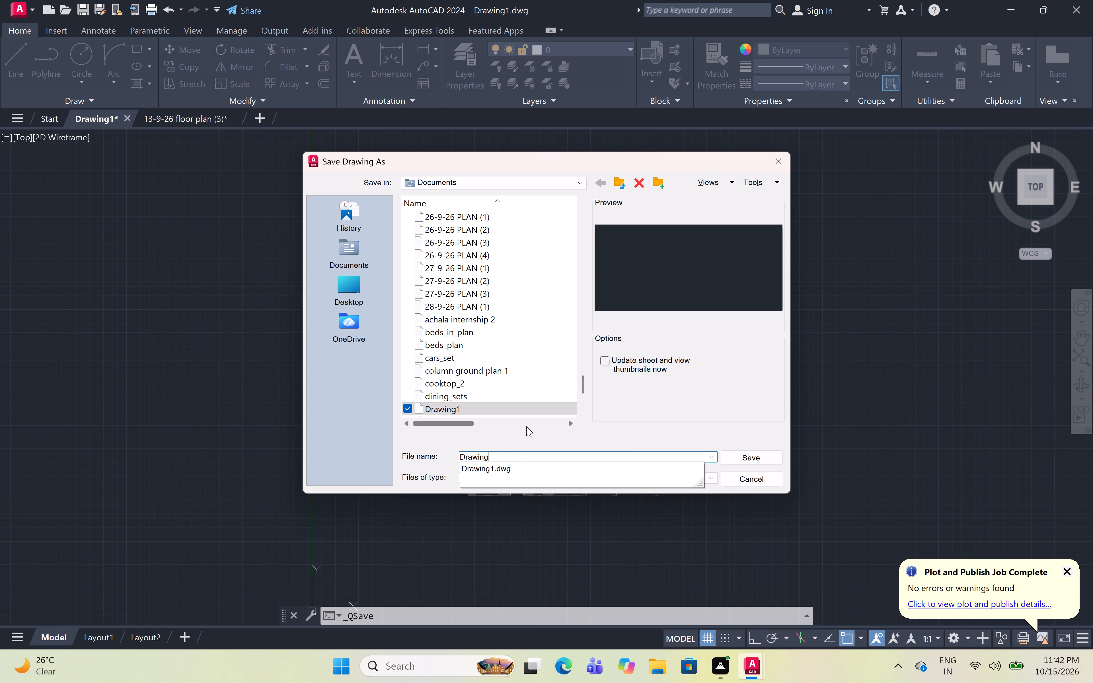
key("1")
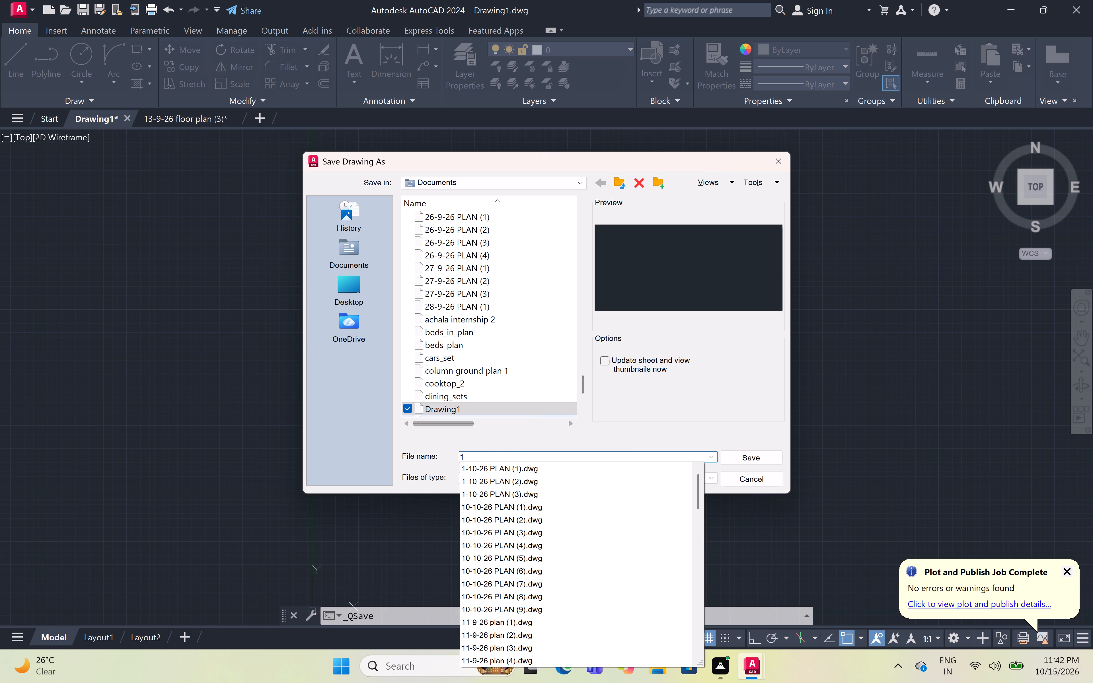
key("5")
key("minus")
type("10-")
key("2")
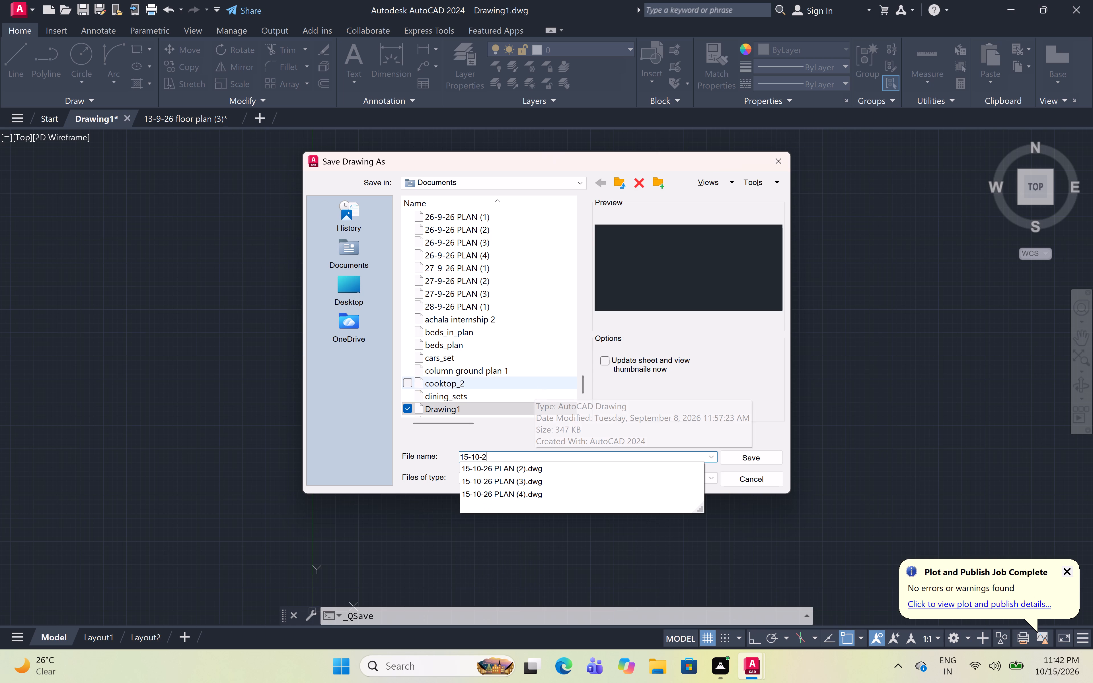
key("6")
key("space")
key("p")
key("l")
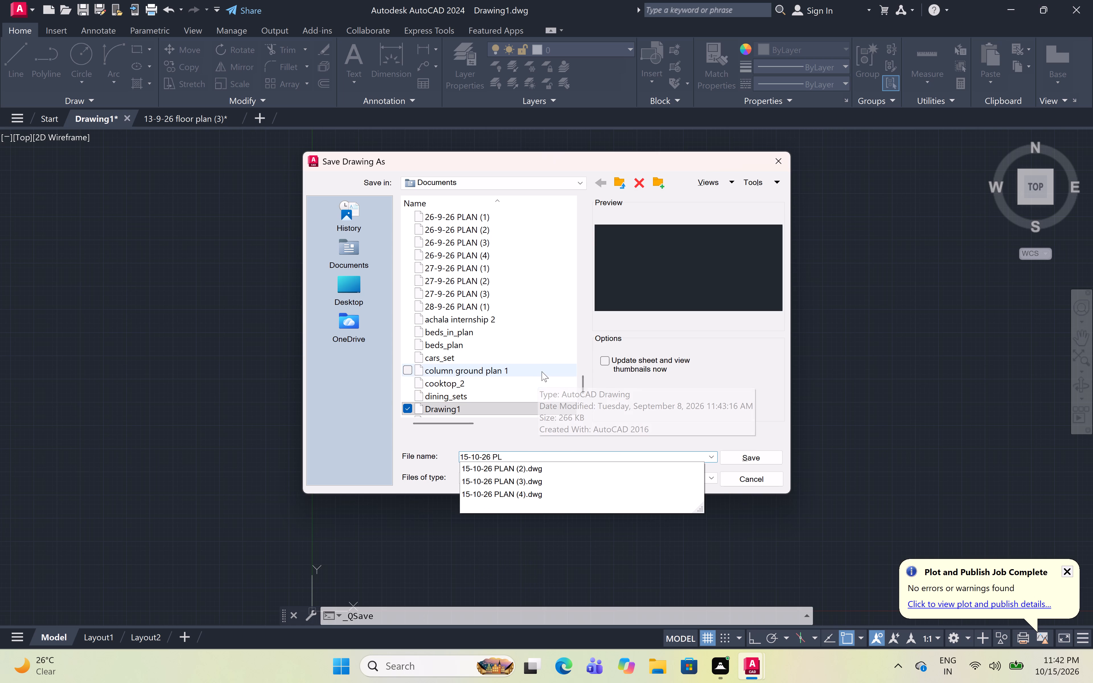
type("AN")
key("space")
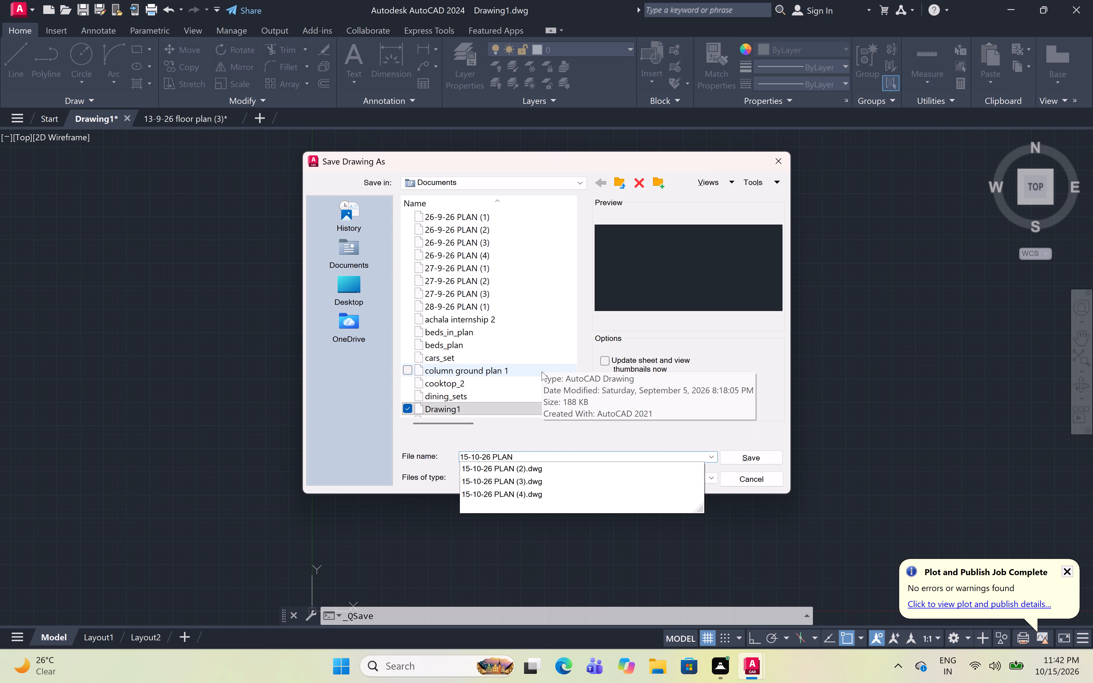
key("shift+parenleft")
key("5")
key("shift+parenright")
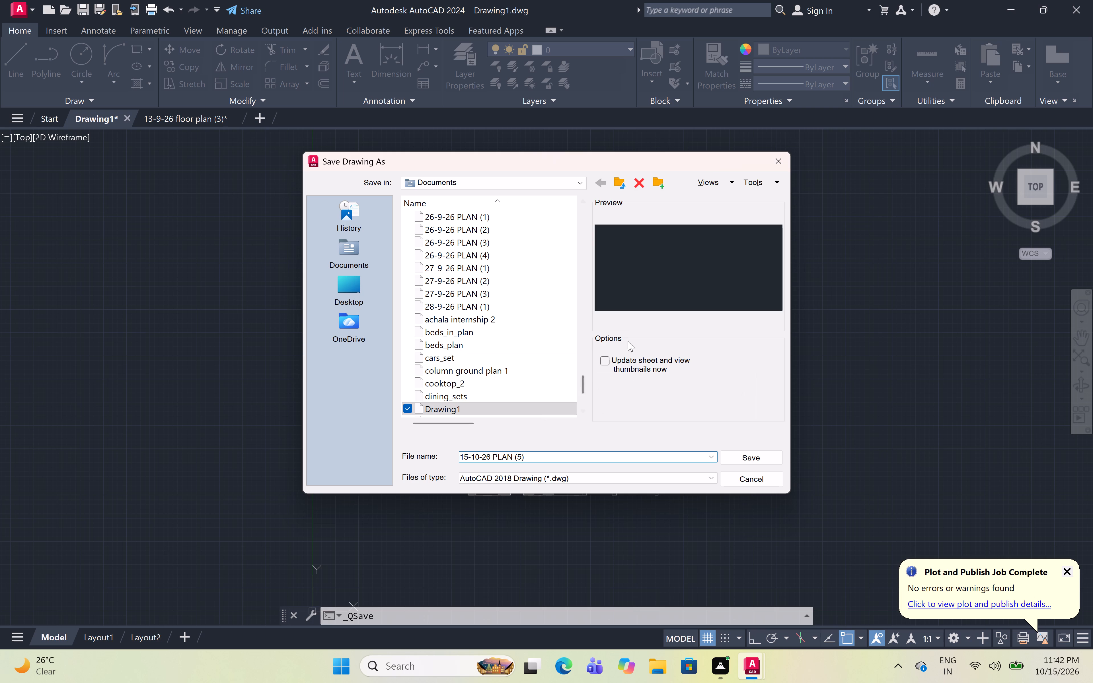
left_click(751, 457)
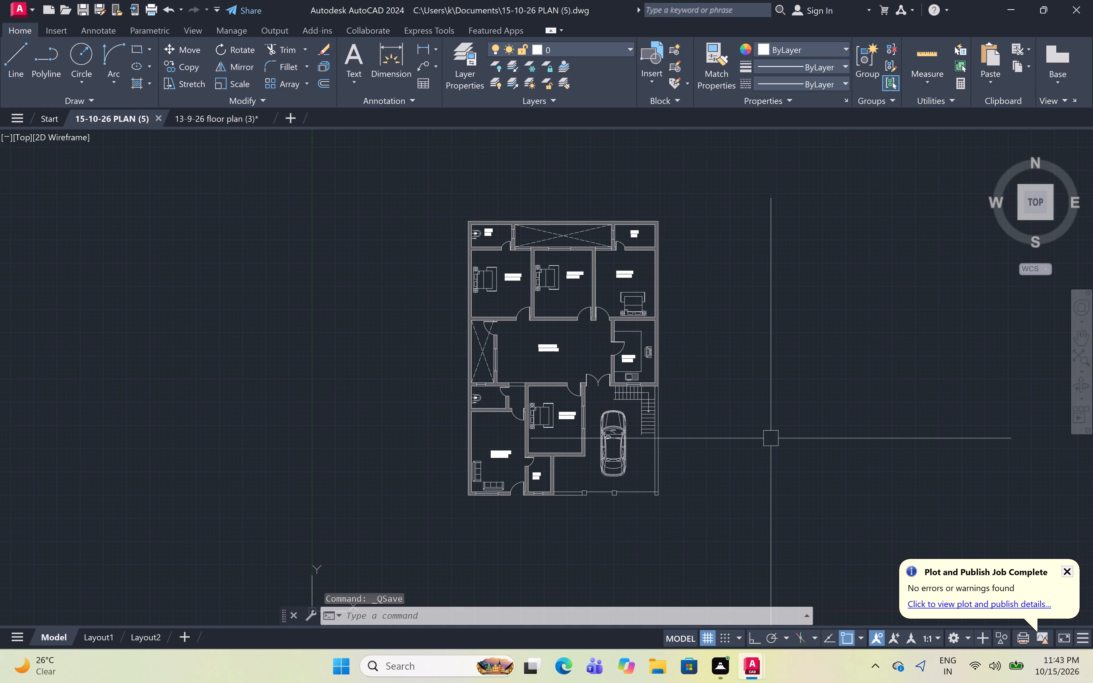
Exit AutoCAD, saving the changes to 13-9-26 floor plan (3).dwg.
left_click(1080, 8)
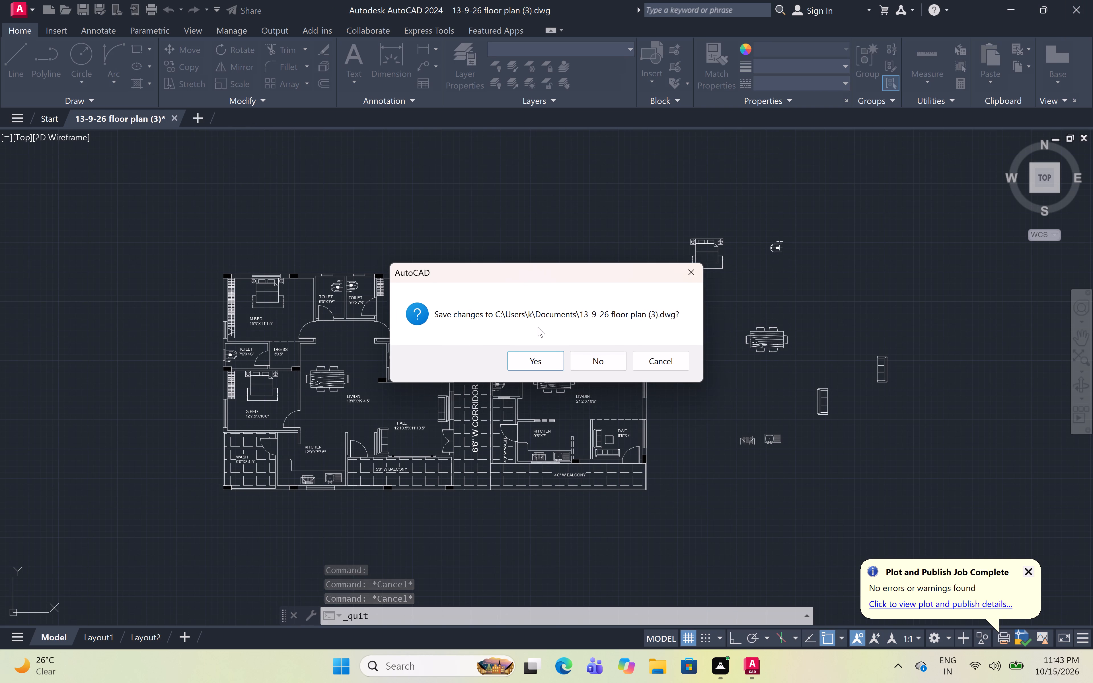
left_click(535, 356)
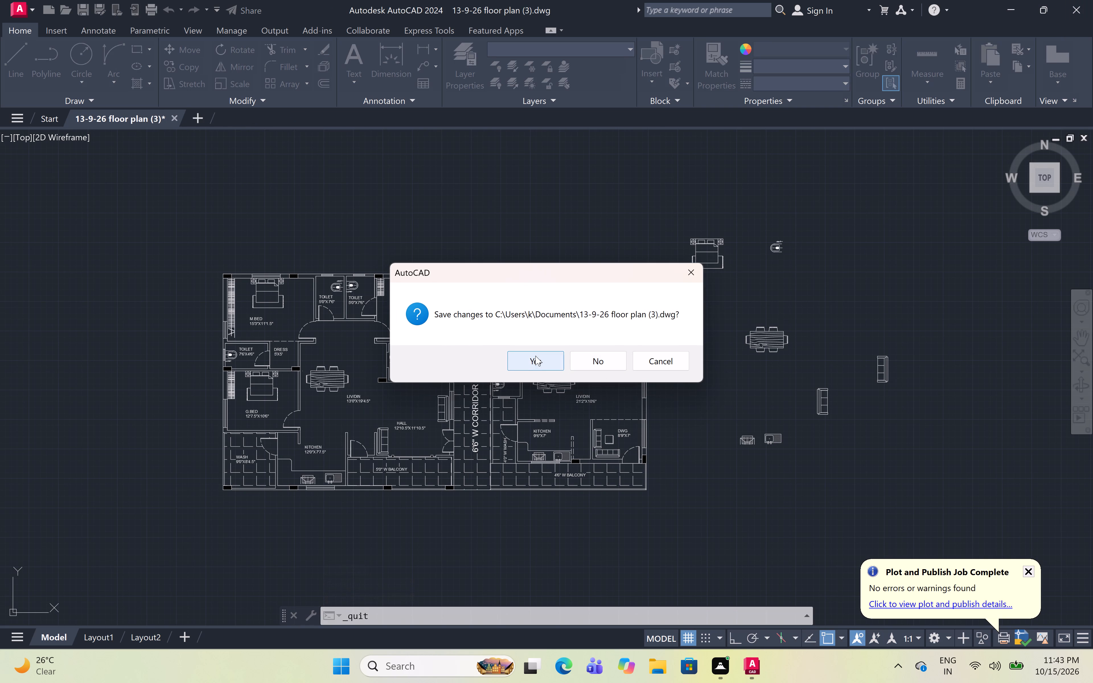